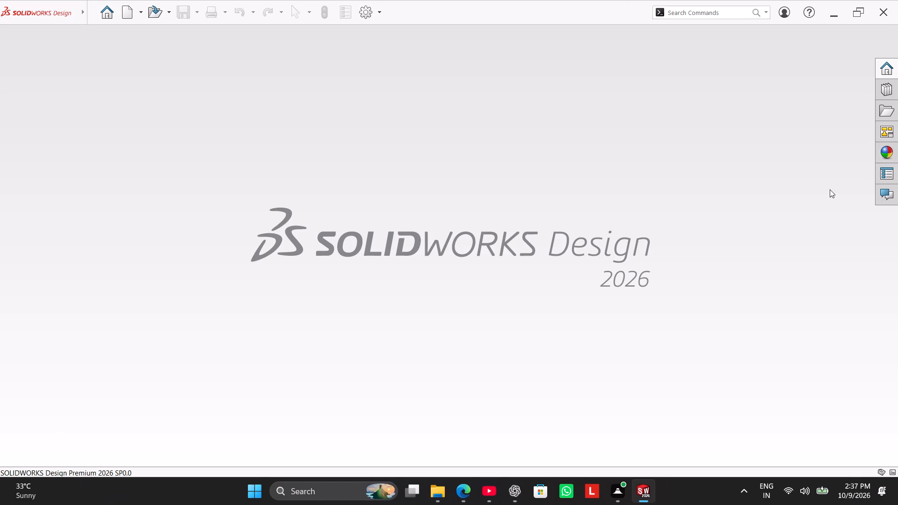
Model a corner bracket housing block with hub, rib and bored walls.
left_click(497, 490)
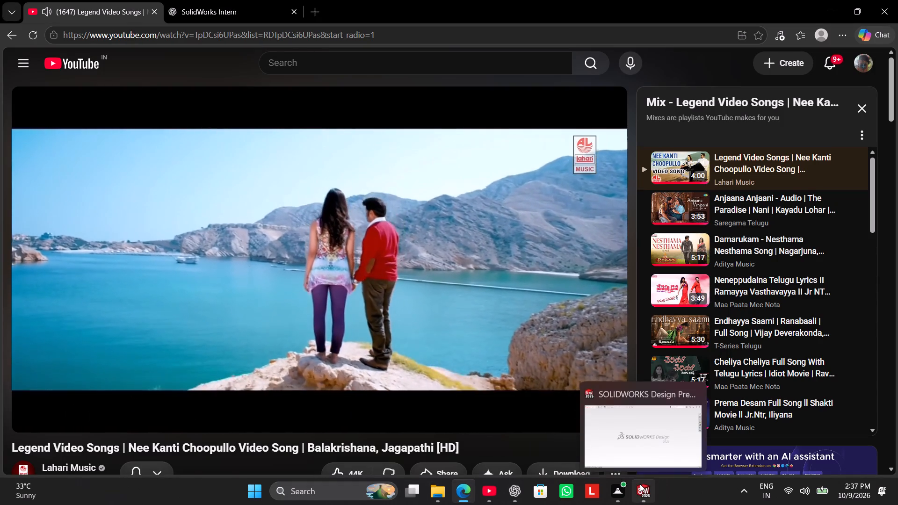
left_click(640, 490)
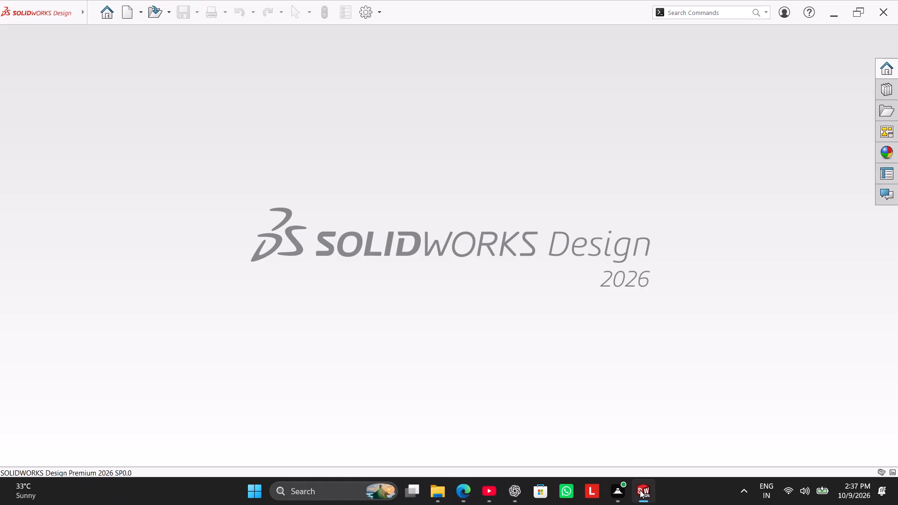
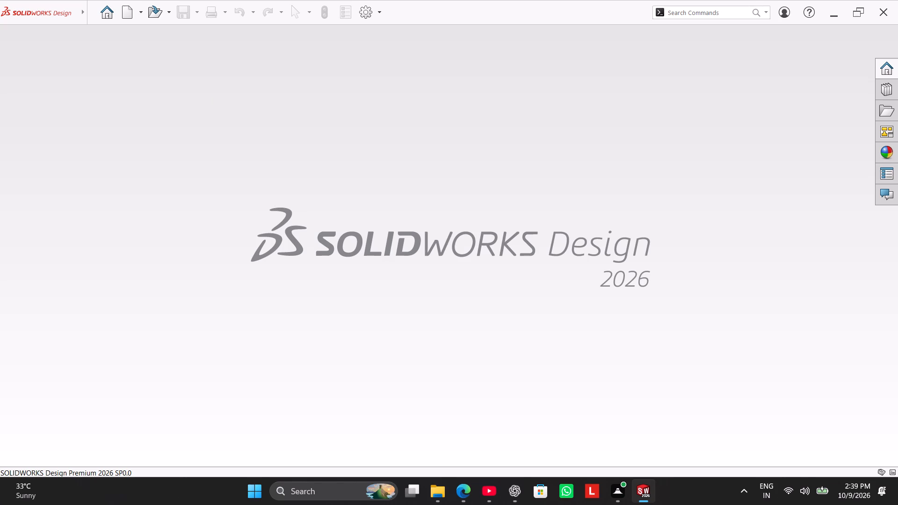
Create a new part document.
left_click(128, 14)
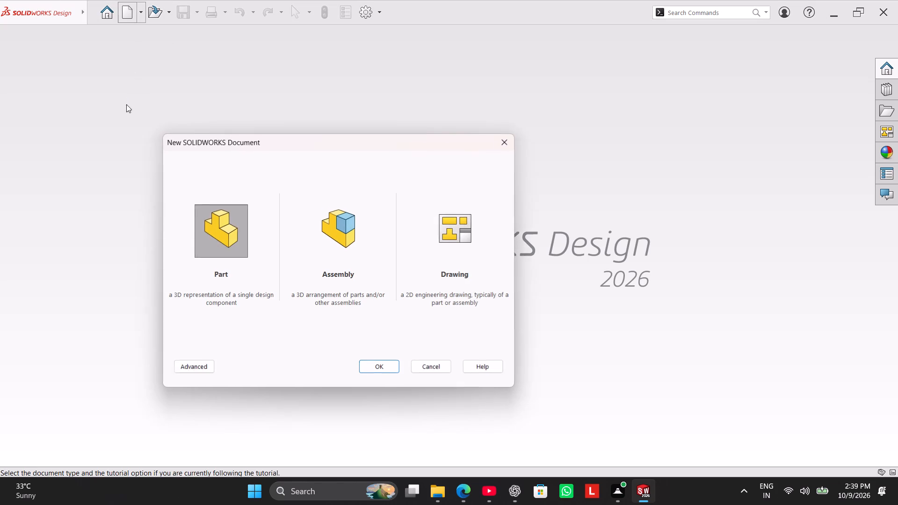
left_click(379, 368)
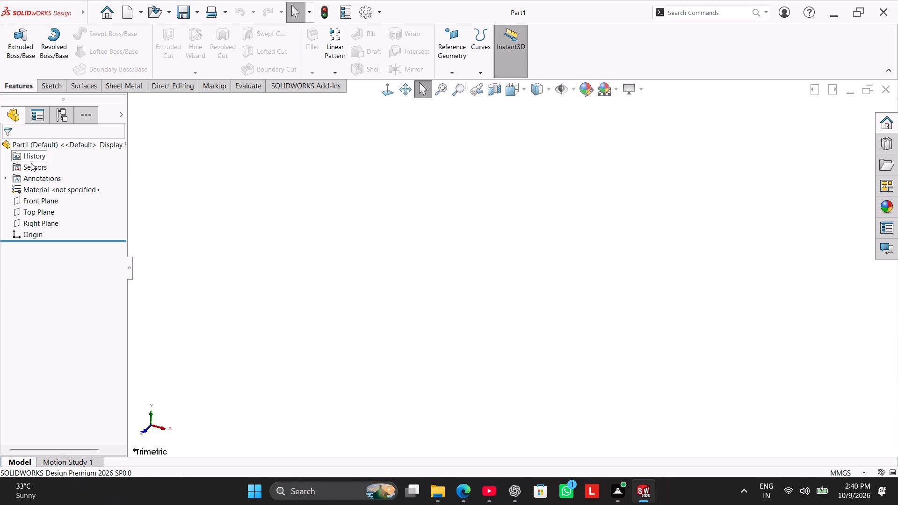
Start a sketch on the Top Plane.
left_click(49, 84)
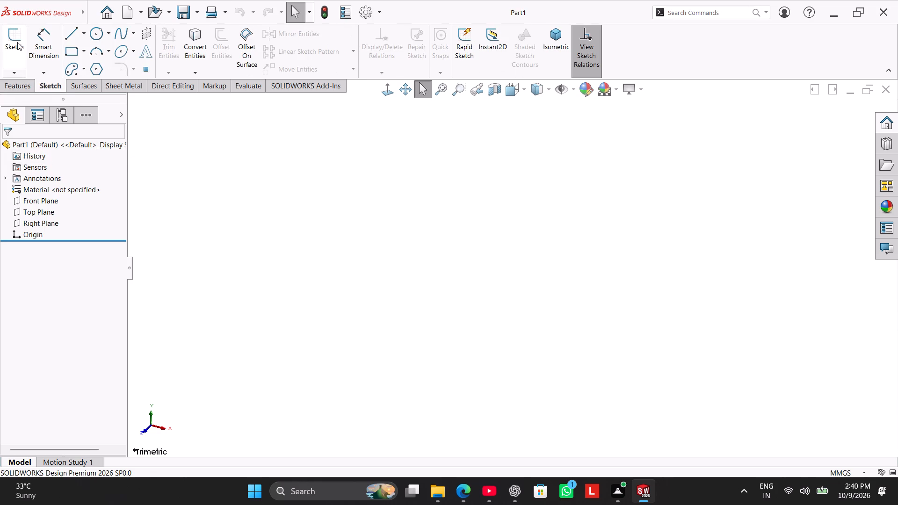
left_click(17, 42)
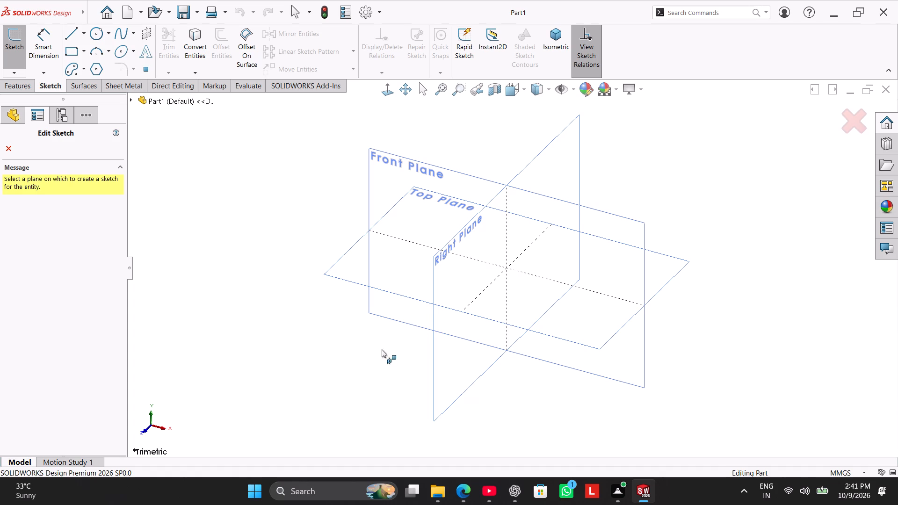
left_click(424, 174)
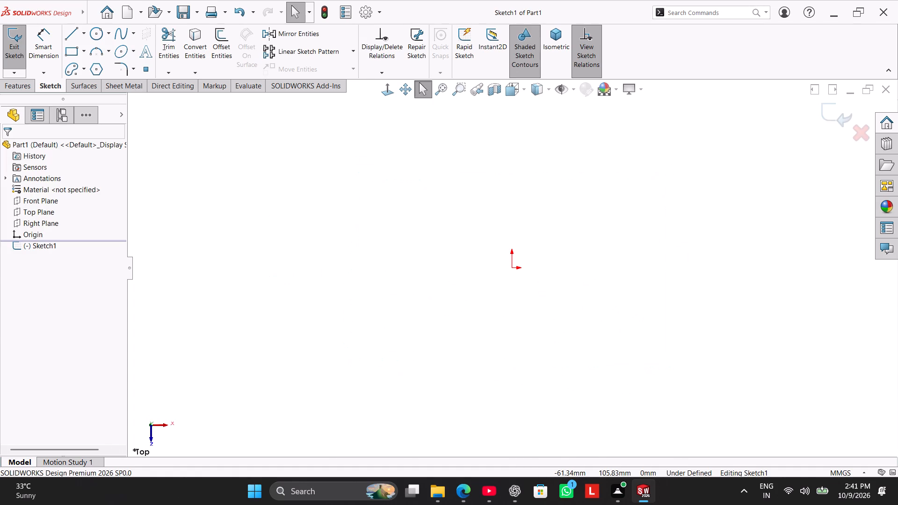
Sketch a horizontal line about 329 mm long through the origin, shortening its left end to about 103 mm from the origin.
left_click(72, 27)
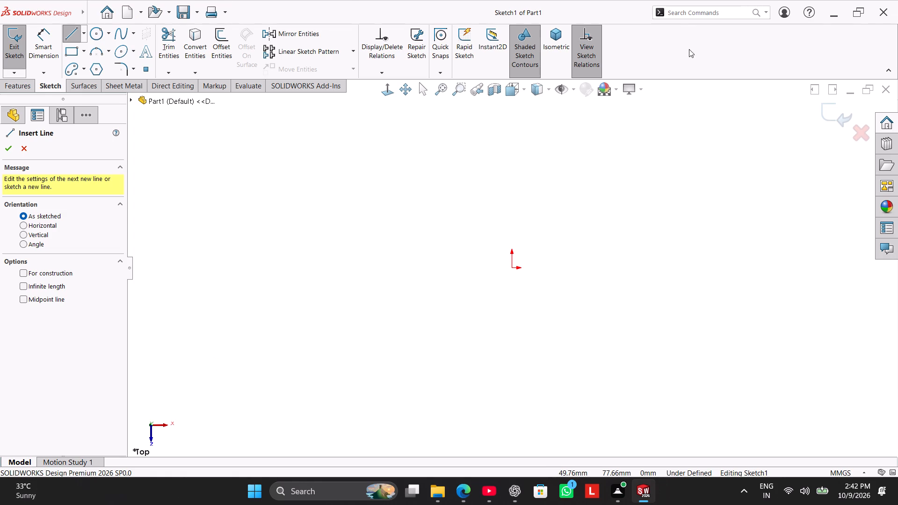
left_click(754, 270)
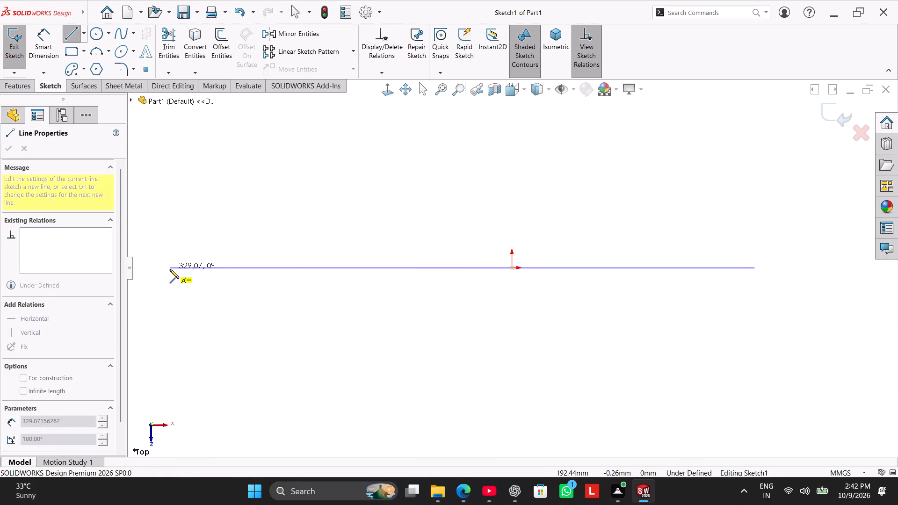
left_click(171, 270)
right_click(210, 220)
left_click(224, 225)
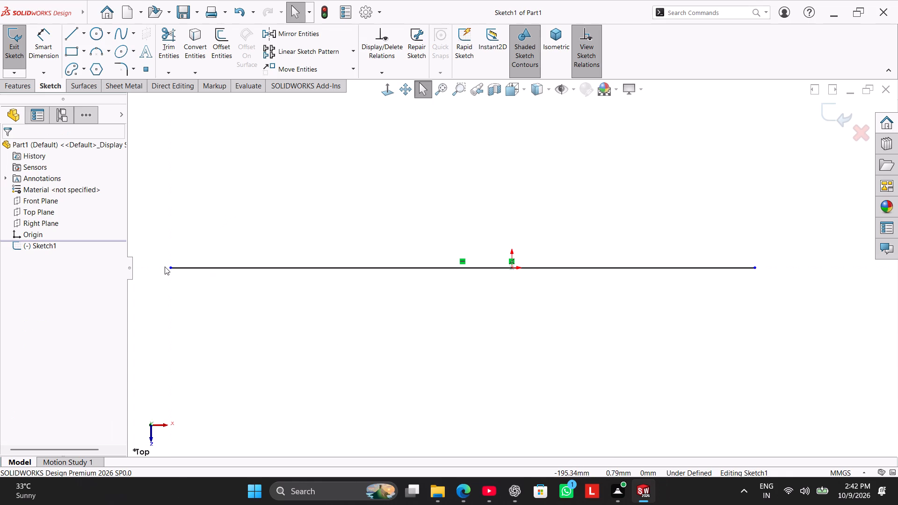
left_click_drag(171, 268, 328, 265)
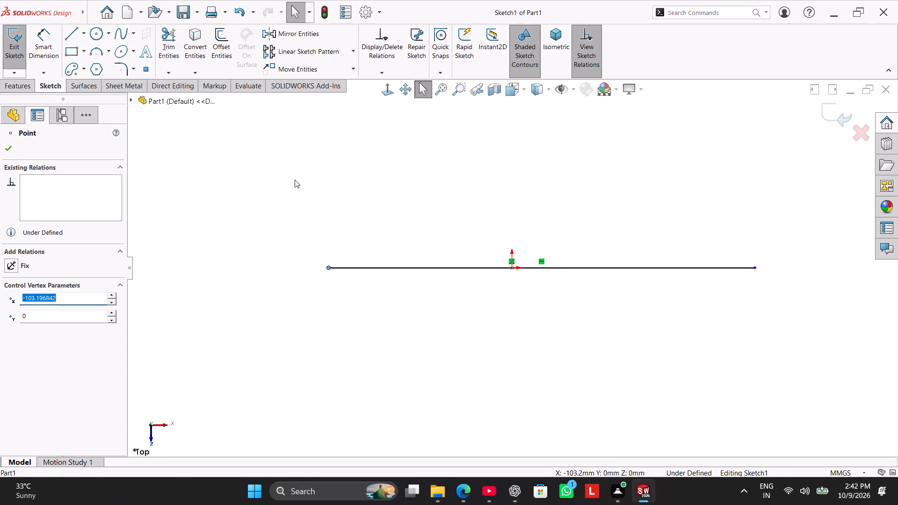
left_click(295, 180)
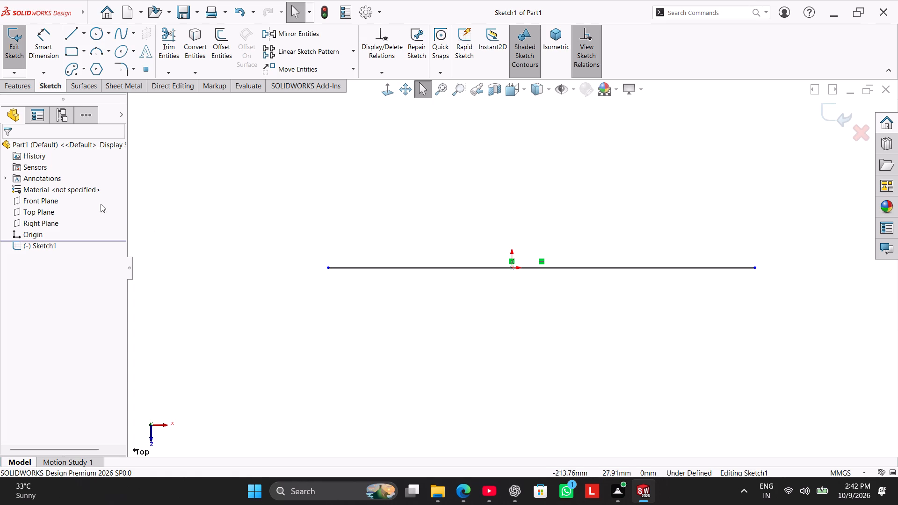
Exit the sketch to view the line isometrically and reopen the sketch for editing.
right_click_drag(123, 268, 458, 120)
right_click_drag(293, 224, 370, 154)
right_click_drag(272, 240, 337, 186)
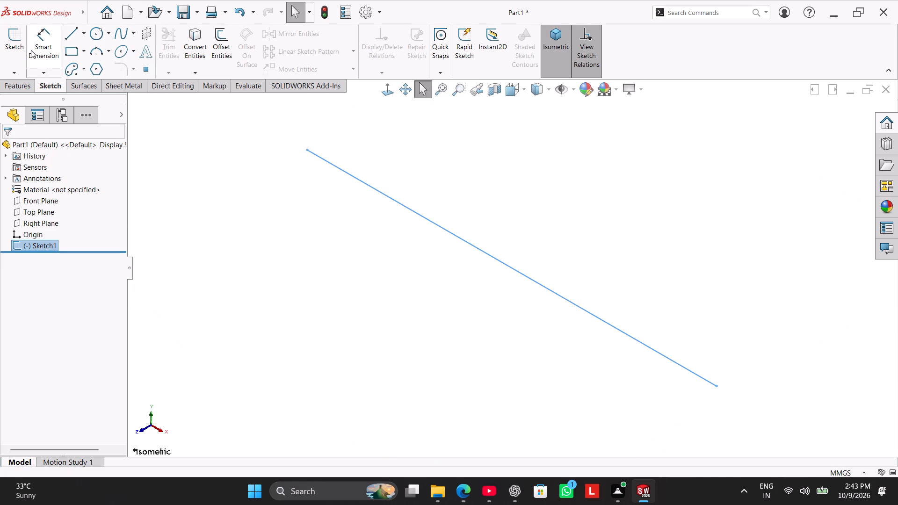
left_click(348, 173)
left_click(348, 173)
left_click(335, 177)
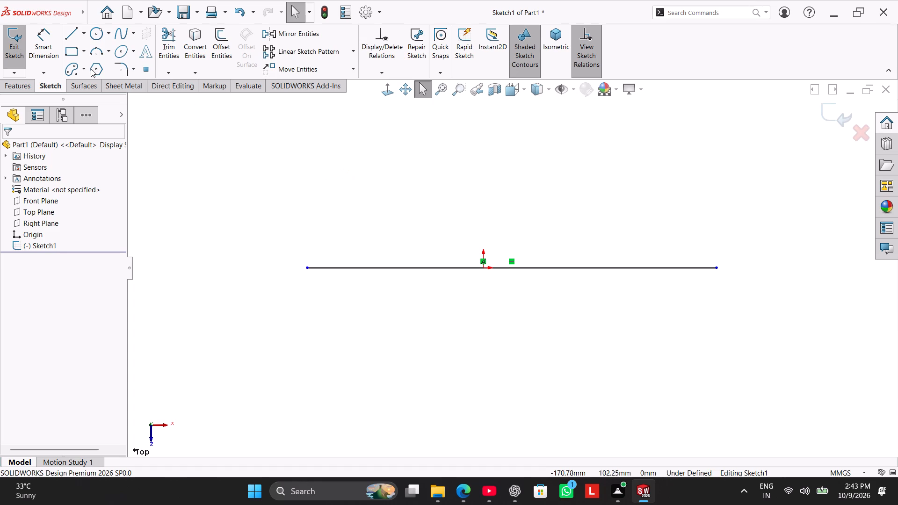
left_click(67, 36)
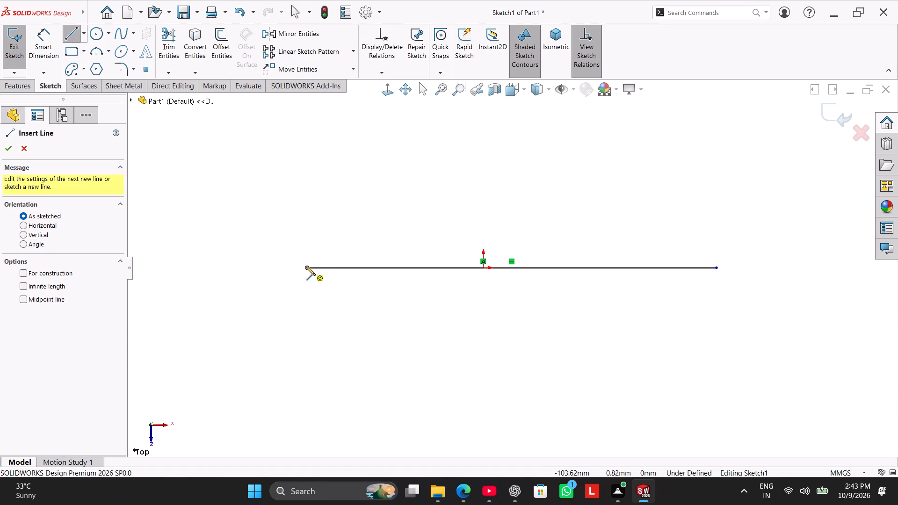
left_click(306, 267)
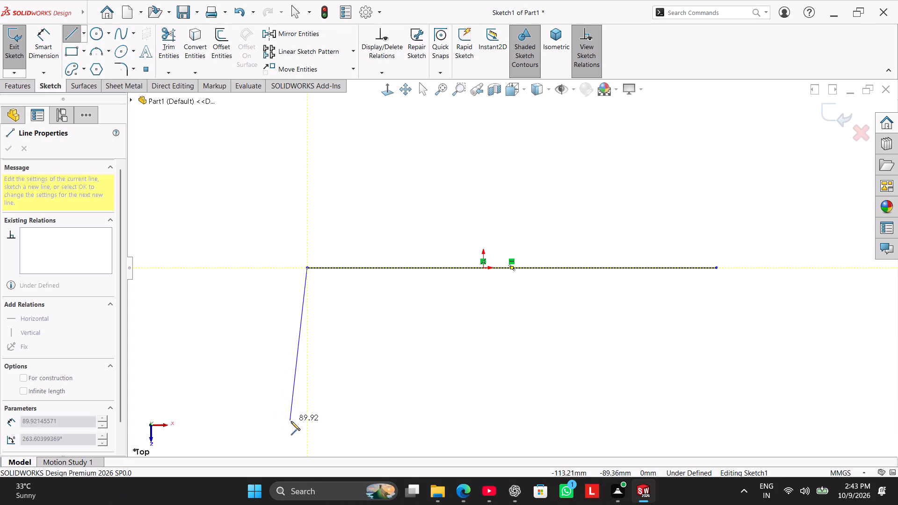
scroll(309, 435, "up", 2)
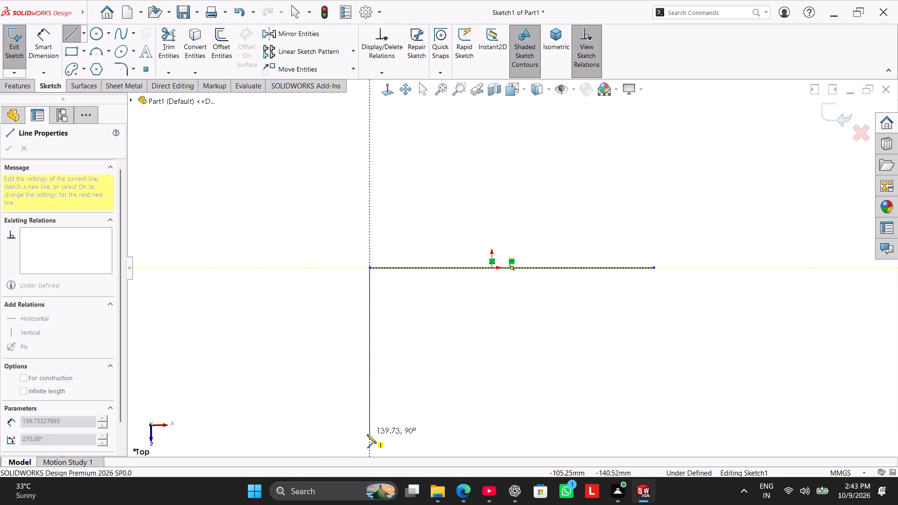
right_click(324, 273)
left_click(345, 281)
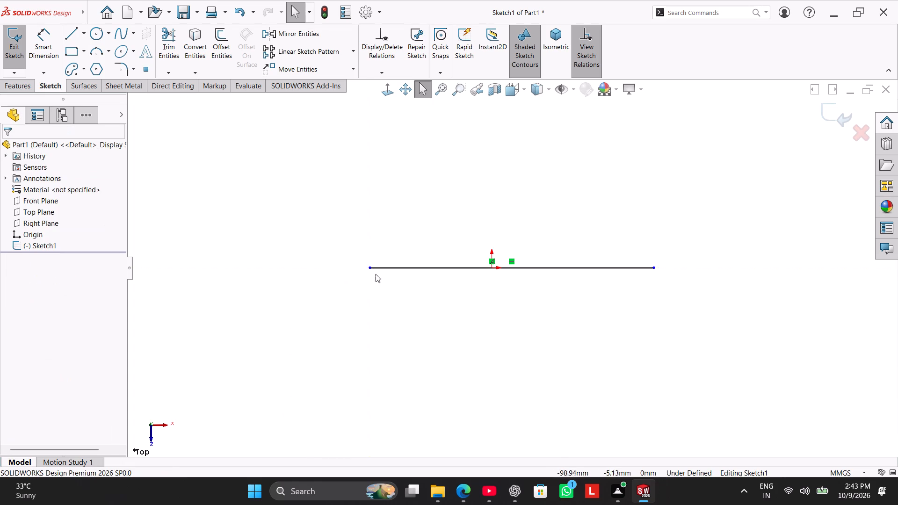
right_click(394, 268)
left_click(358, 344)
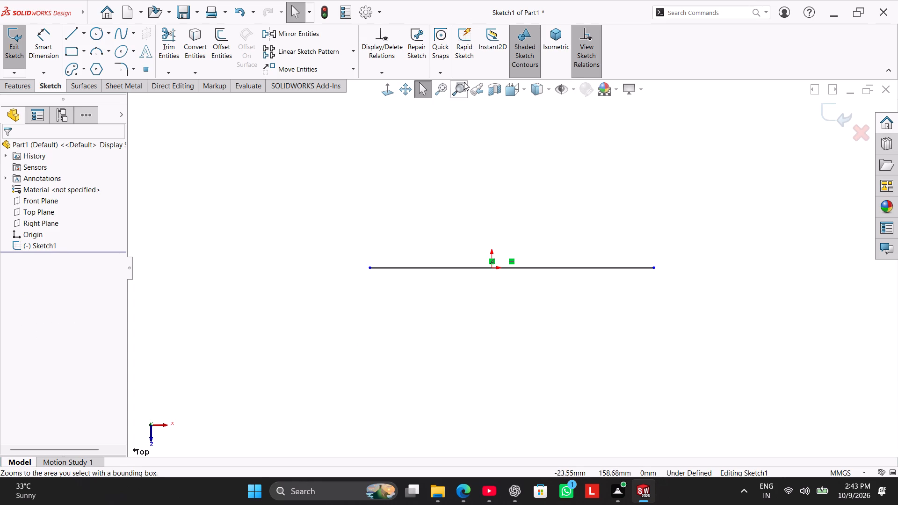
Close the profile above the base line with a vertical left line about 180 mm long, a horizontal top line and a slanted right line.
scroll(492, 131, "up", 2)
scroll(538, 155, "down", 2)
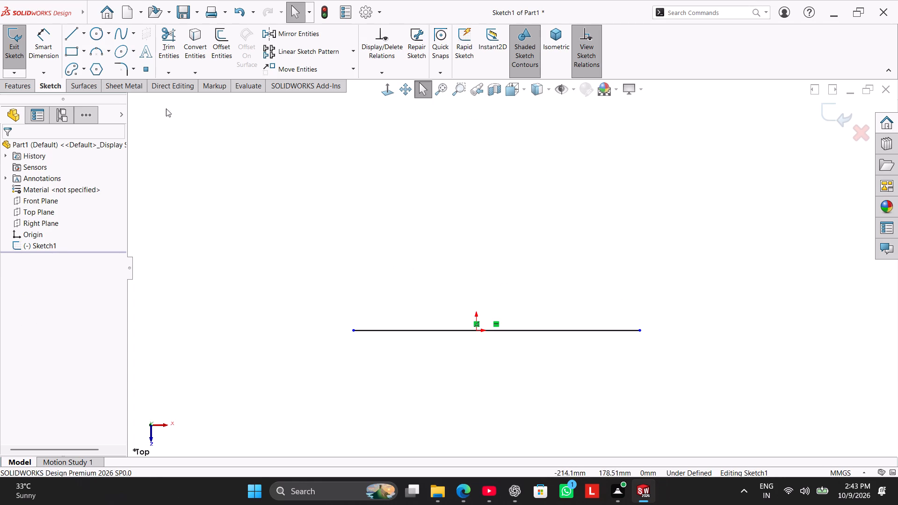
left_click(79, 35)
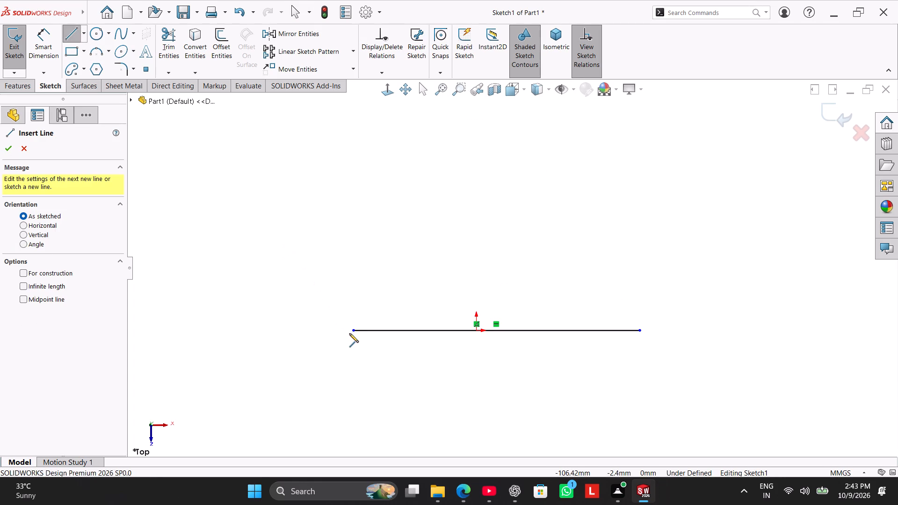
left_click(353, 328)
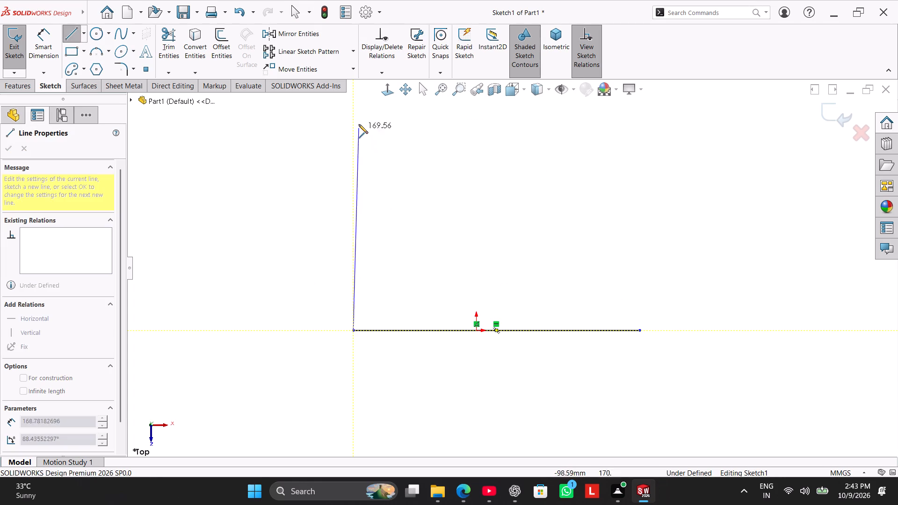
left_click(354, 116)
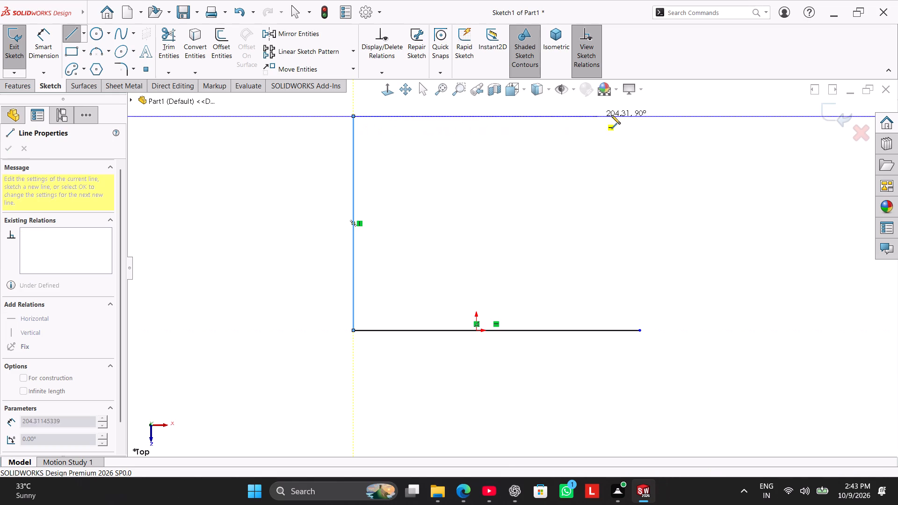
left_click(666, 114)
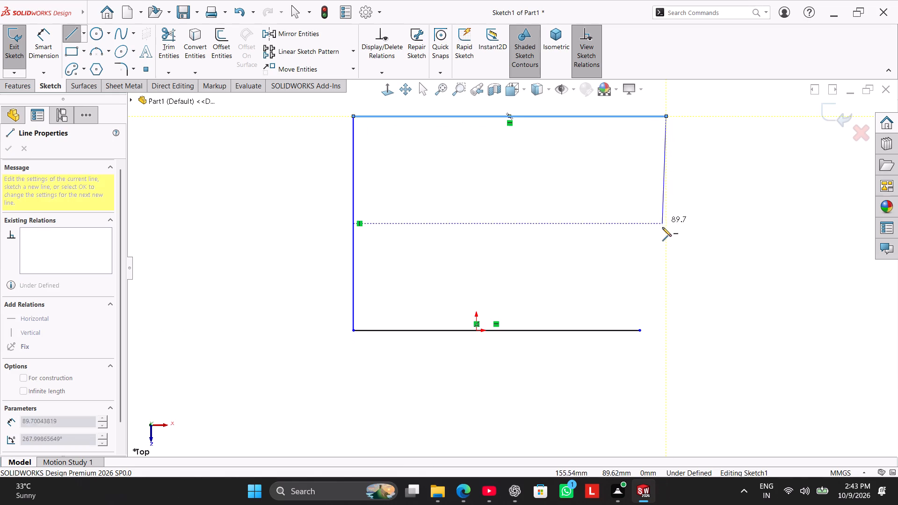
left_click(639, 331)
right_click(679, 260)
left_click(700, 265)
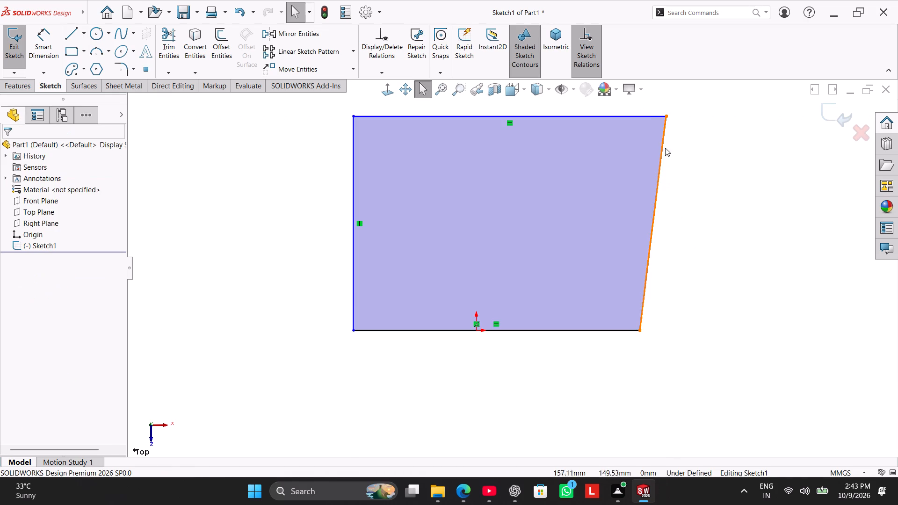
Make the profile's slanted right line vertical.
left_click(663, 147)
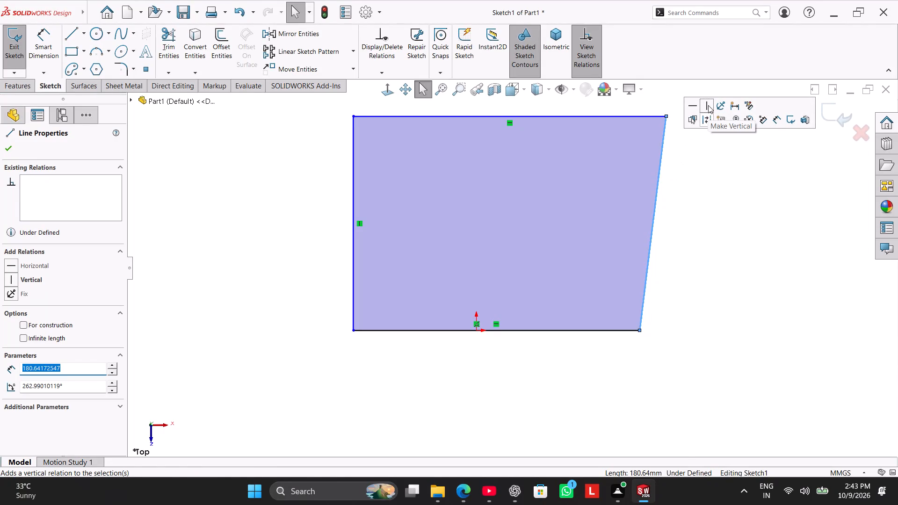
left_click(708, 105)
left_click(694, 157)
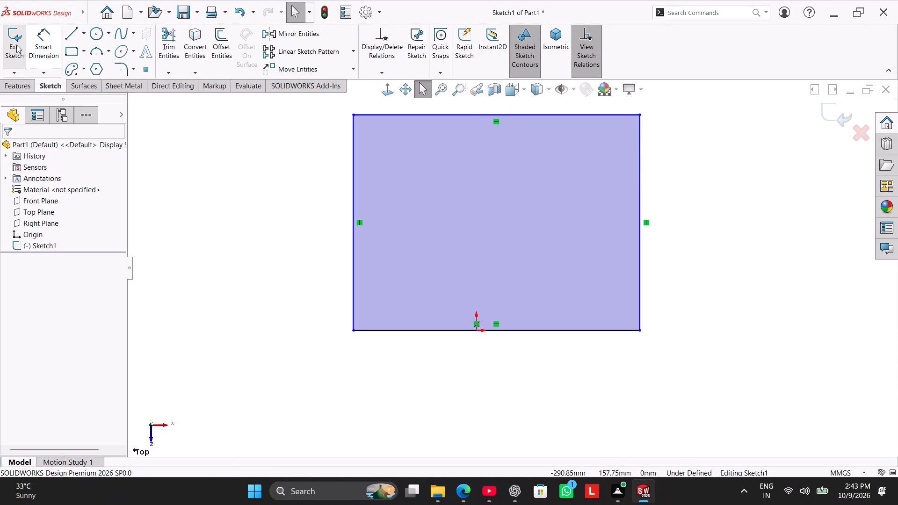
Exit the sketch to view the rectangle isometrically and reopen the sketch for editing.
left_click(16, 45)
right_click_drag(157, 202, 367, 107)
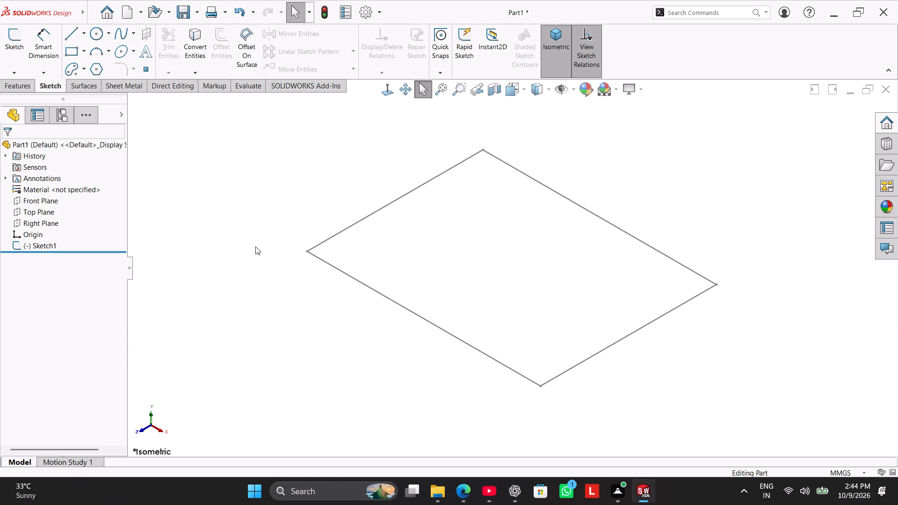
left_click(14, 37)
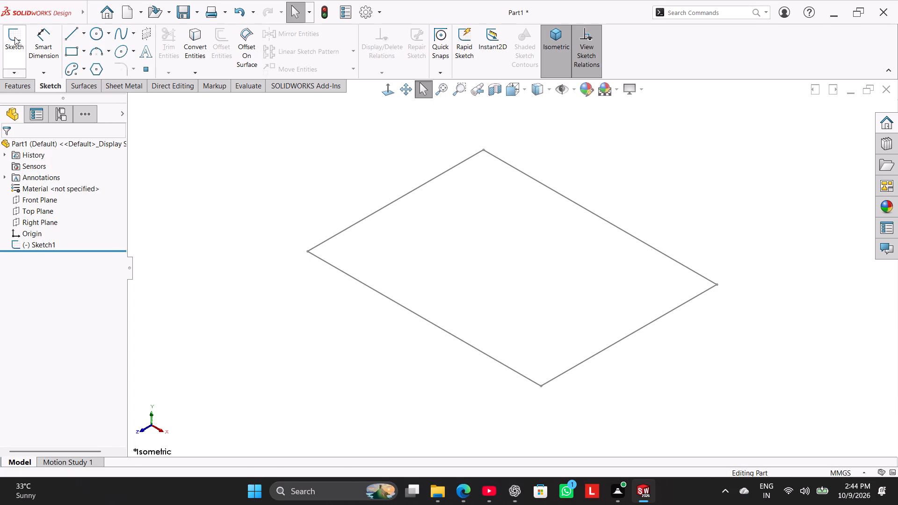
double_click(398, 196)
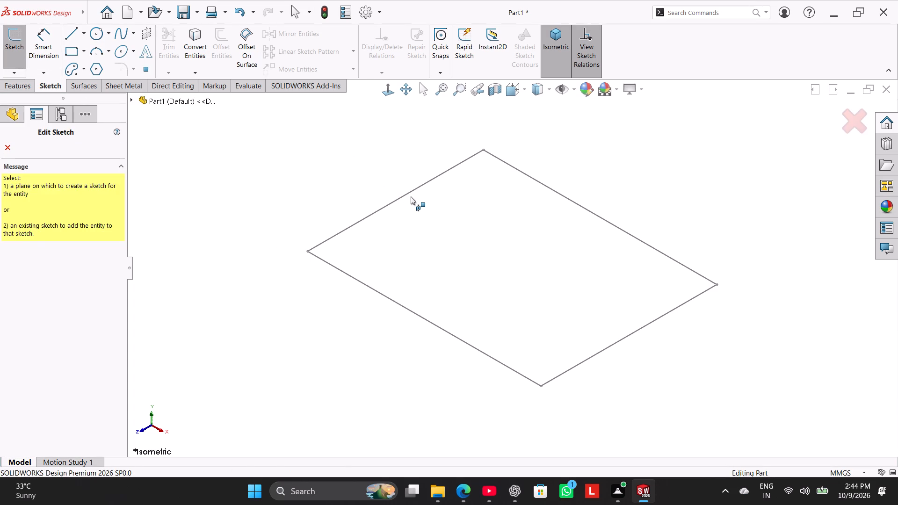
double_click(411, 192)
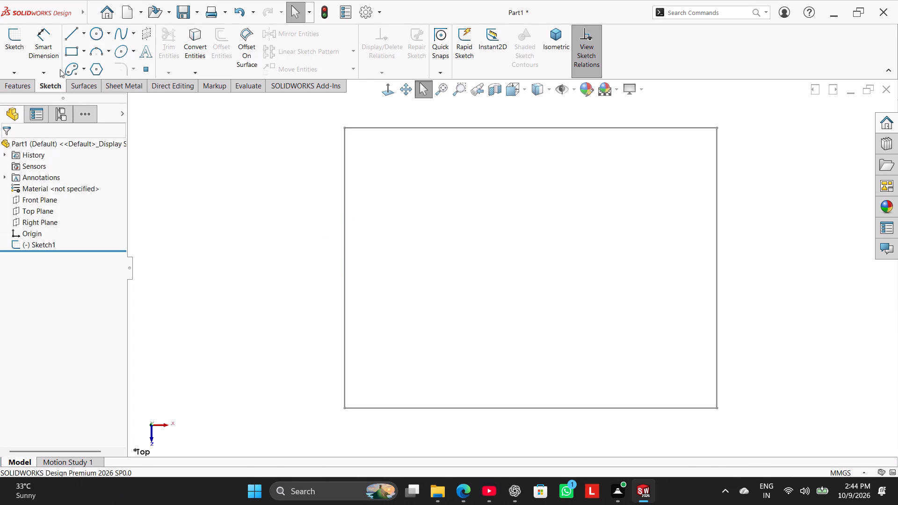
left_click(13, 45)
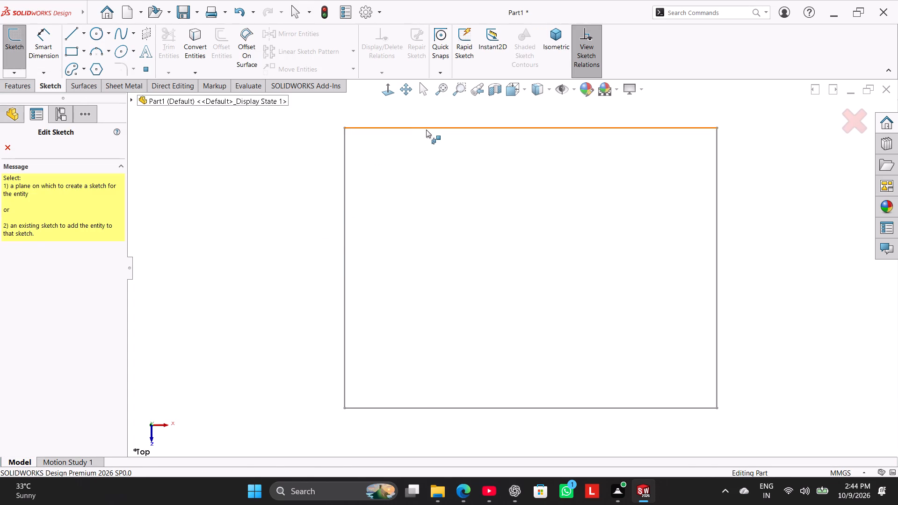
double_click(426, 130)
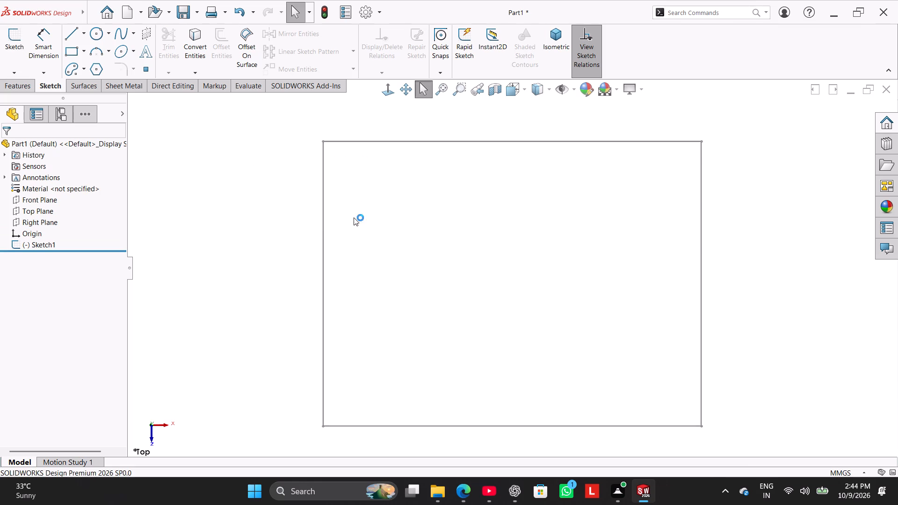
double_click(322, 211)
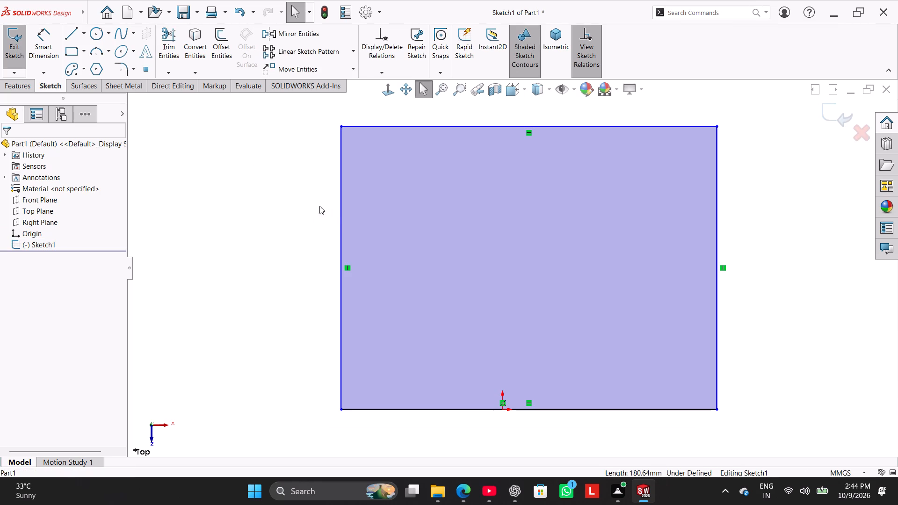
Dimension the rectangle's right vertical line at 90 mm.
left_click(52, 48)
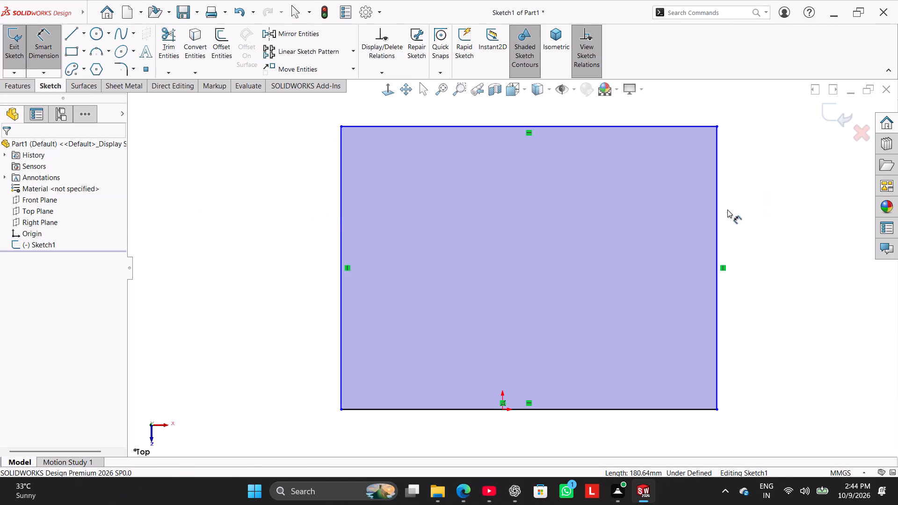
left_click(718, 193)
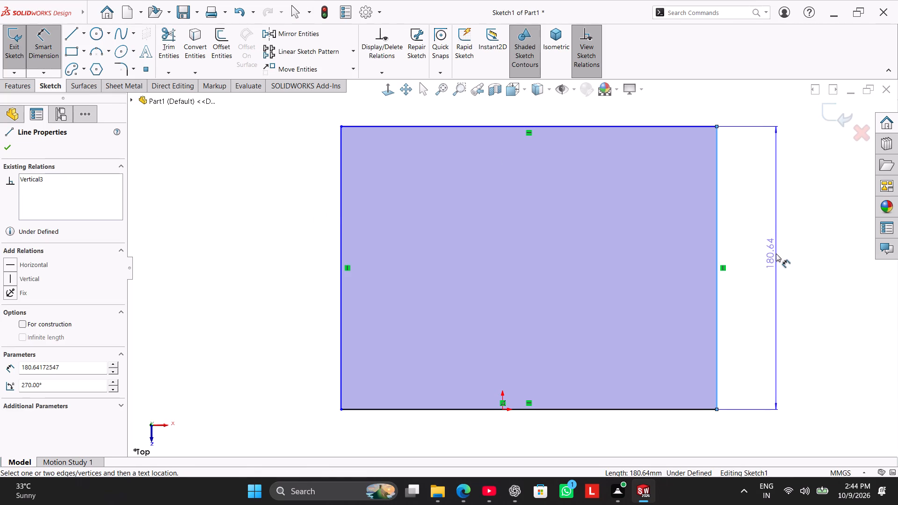
left_click(776, 253)
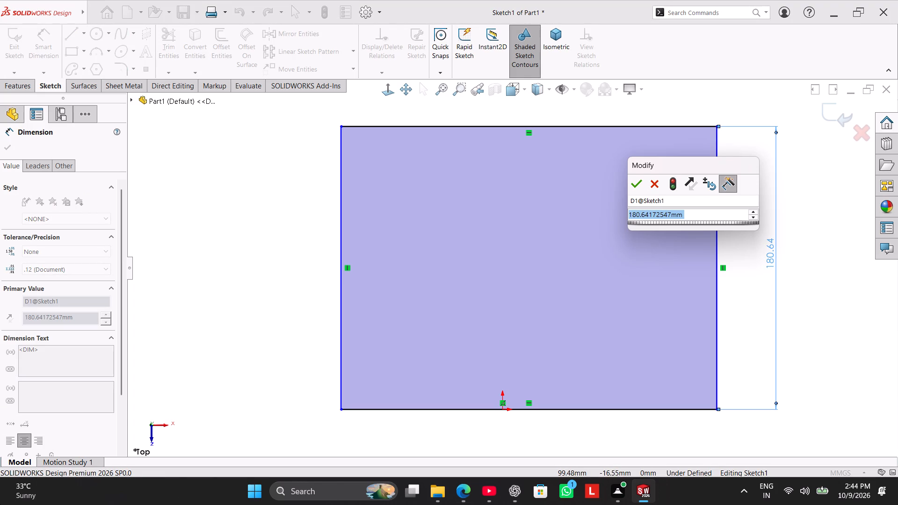
type("90")
key("Return")
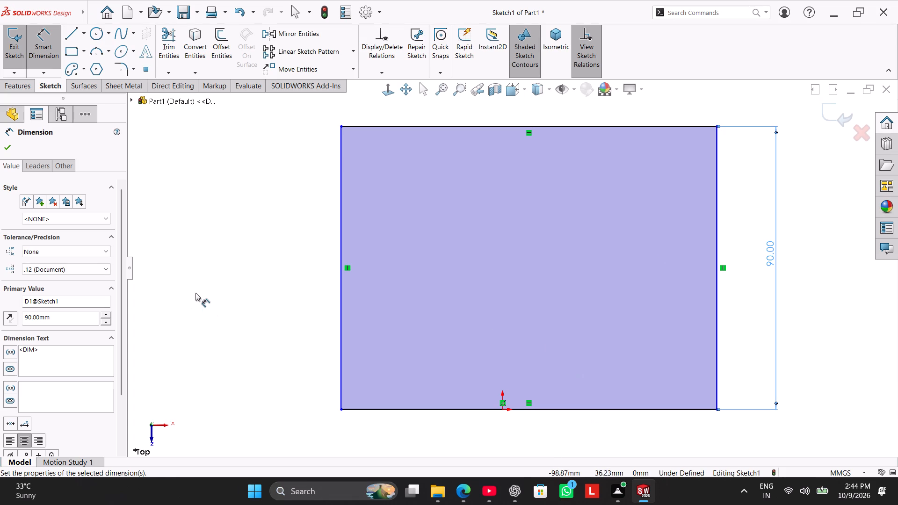
right_click(198, 291)
left_click(242, 317)
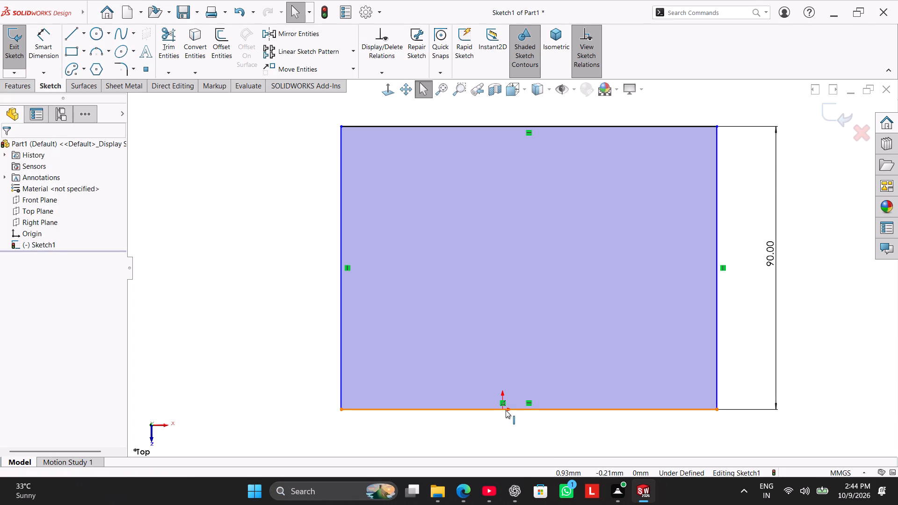
Delete the relation tying the rectangle's base line to the origin and move the line about 31 mm below the origin.
right_click(504, 404)
left_click(533, 467)
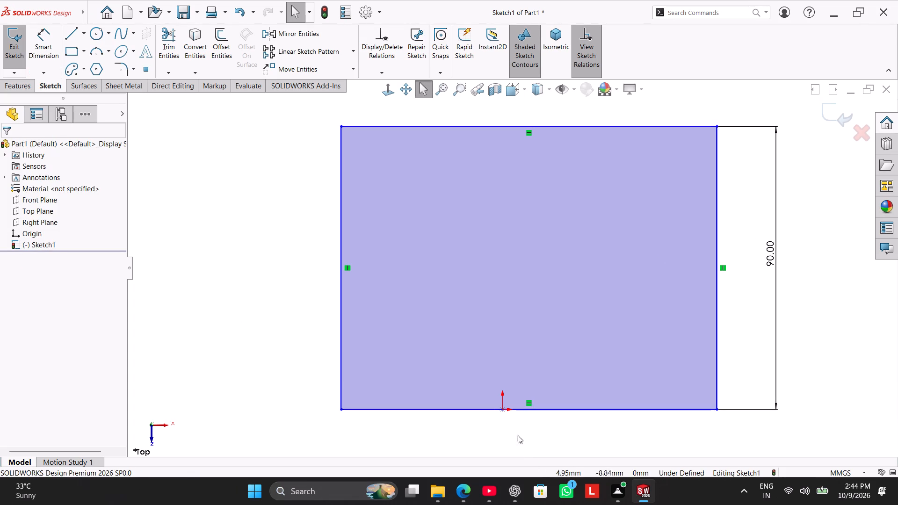
left_click_drag(523, 409, 486, 448)
scroll(522, 388, "up", 3)
left_click_drag(534, 373, 532, 407)
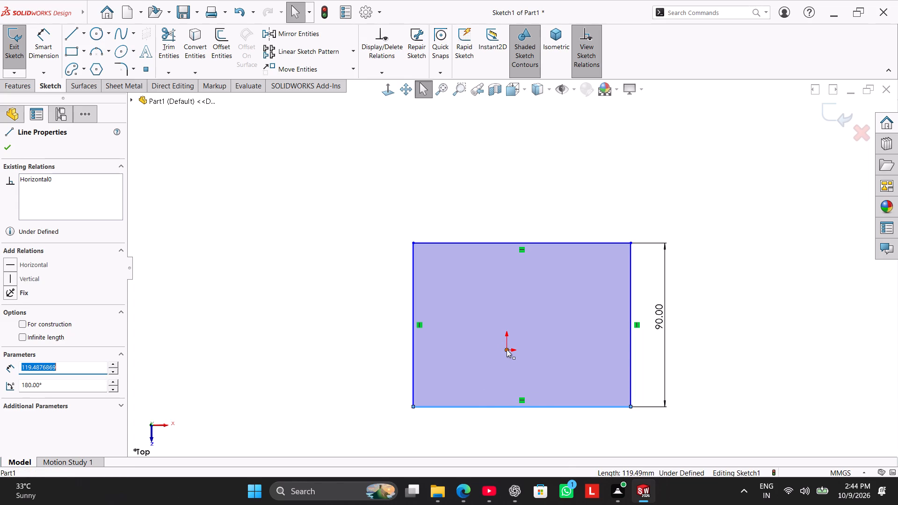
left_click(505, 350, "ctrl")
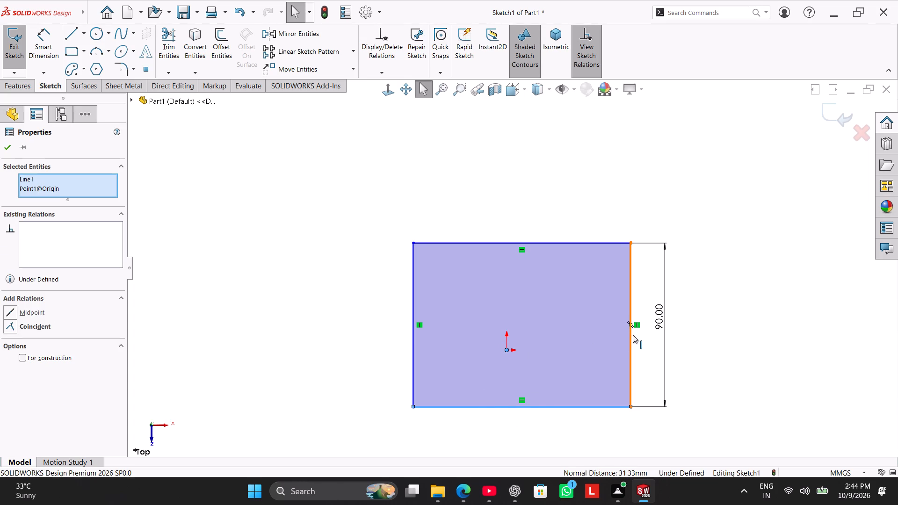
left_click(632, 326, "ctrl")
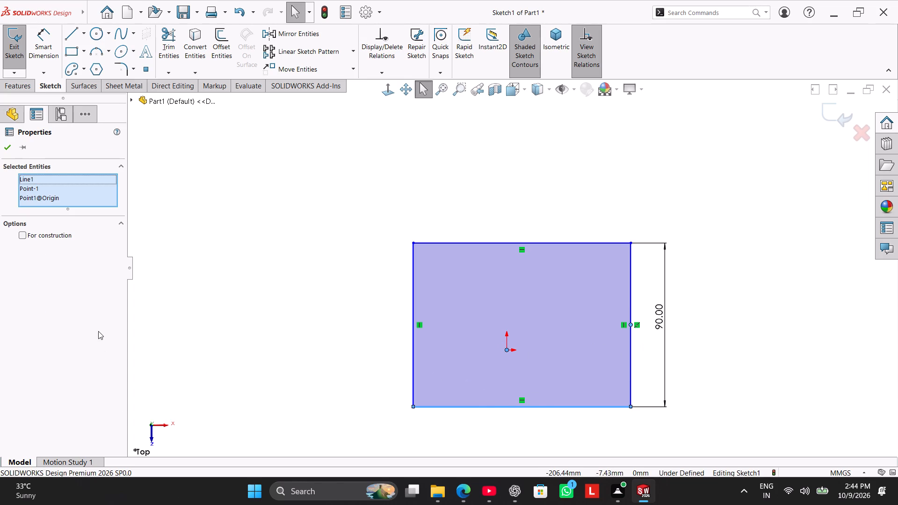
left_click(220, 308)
Add a horizontal relation between the origin and the midpoint of the rectangle's right line.
left_click(507, 351, "shift")
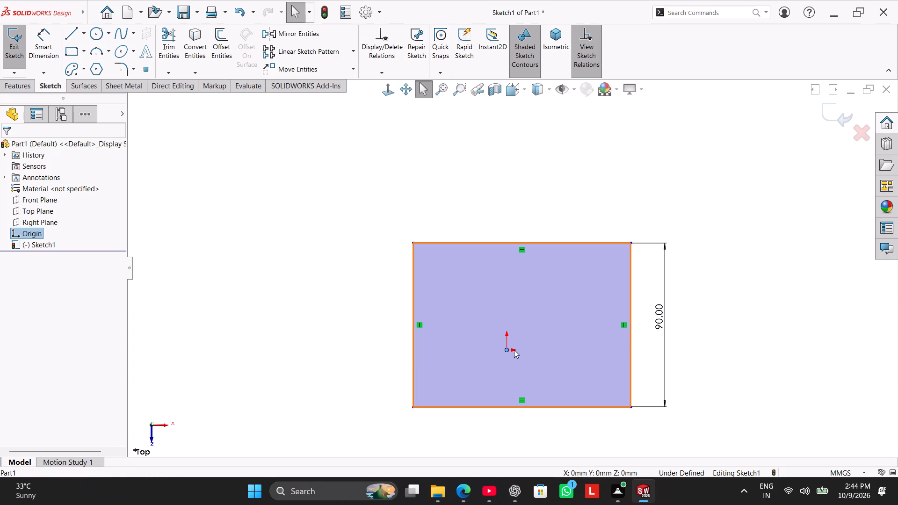
left_click(631, 325, "shift")
left_click(39, 316)
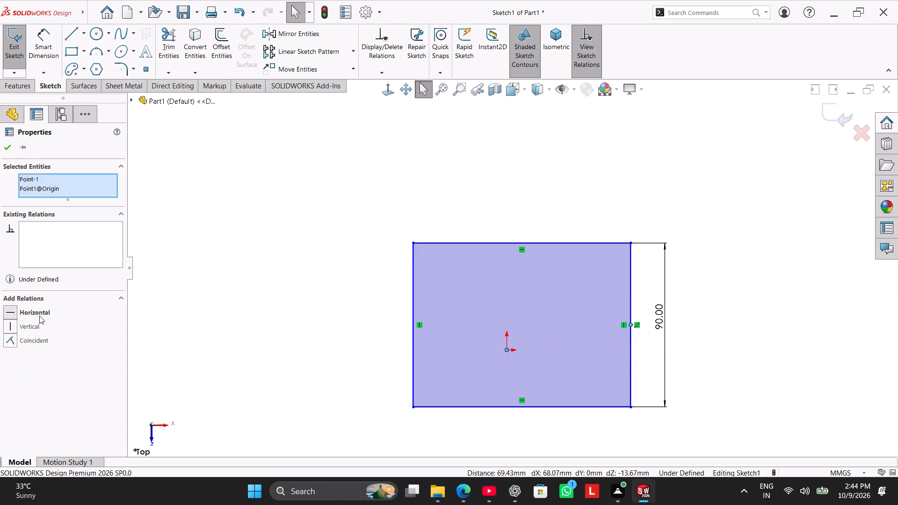
left_click(282, 309)
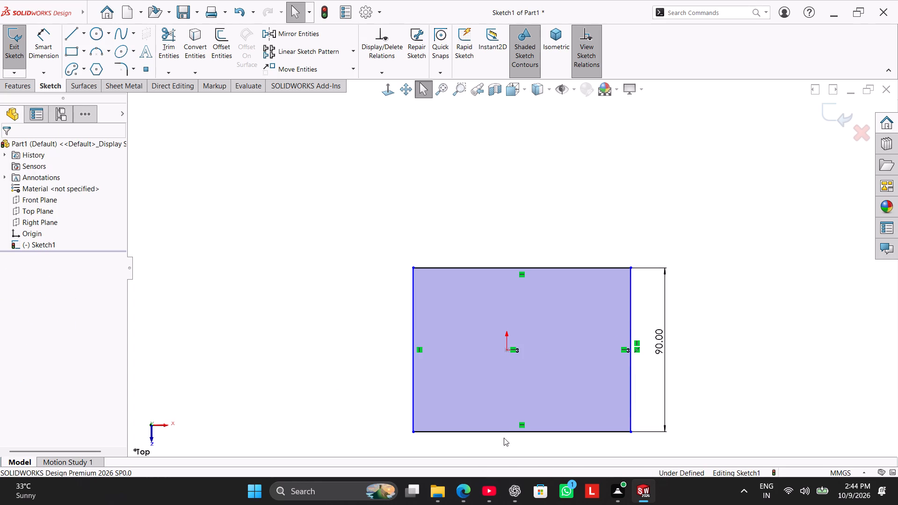
Add a vertical relation between the origin and the midpoint of the rectangle's bottom line.
left_click(521, 431, "ctrl")
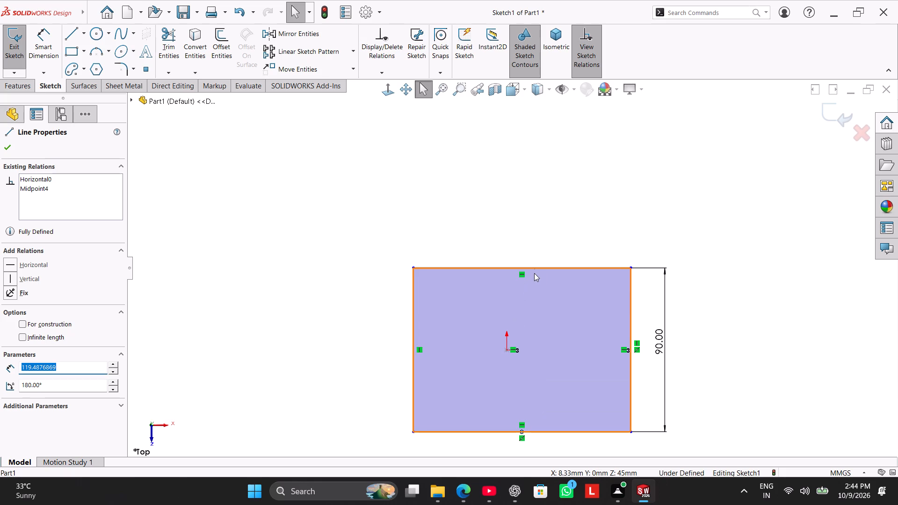
left_click(509, 350, "ctrl")
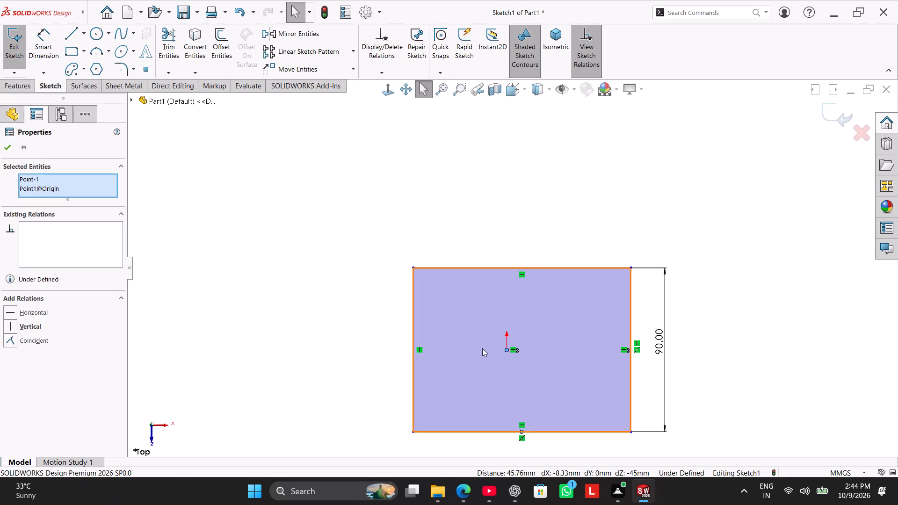
left_click(18, 326)
left_click(188, 334)
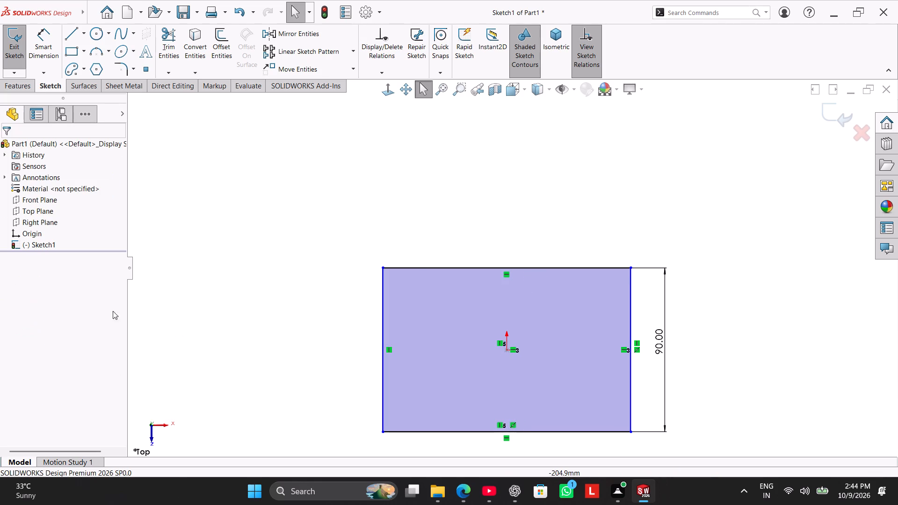
Dimension the rectangle's bottom line at 90 mm and exit the sketch.
left_click(42, 43)
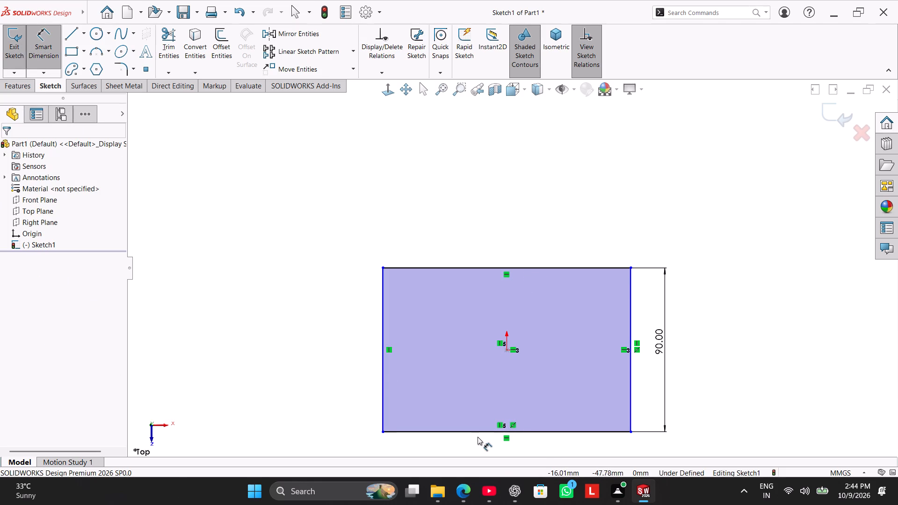
left_click(479, 433)
left_click(506, 453)
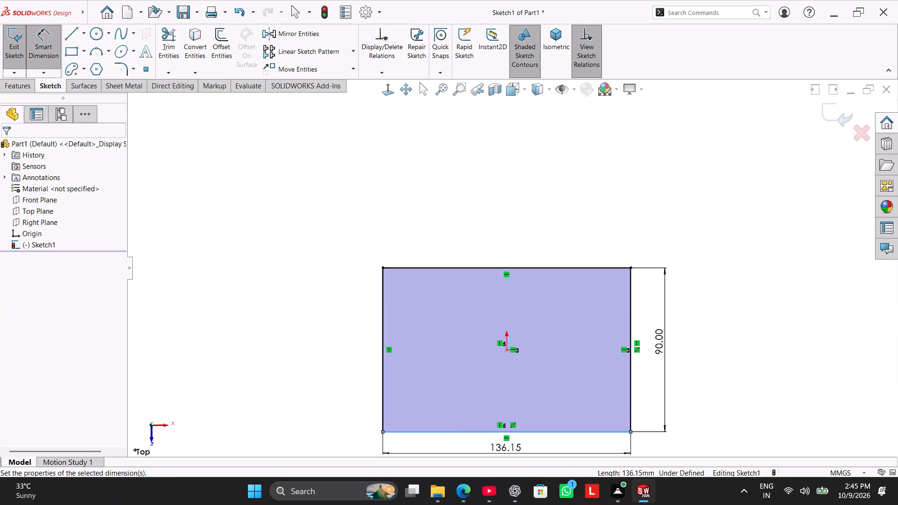
key("9")
key("0")
key("Return")
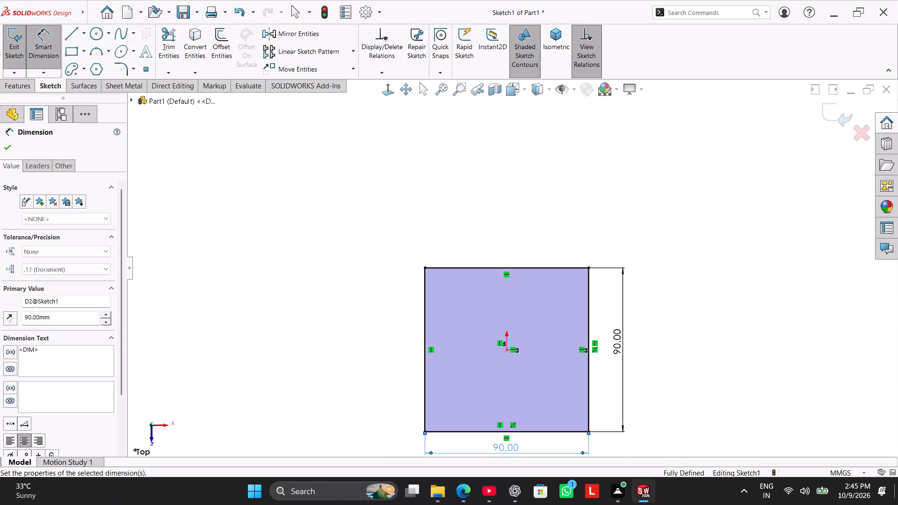
right_click(298, 240)
left_click(341, 270)
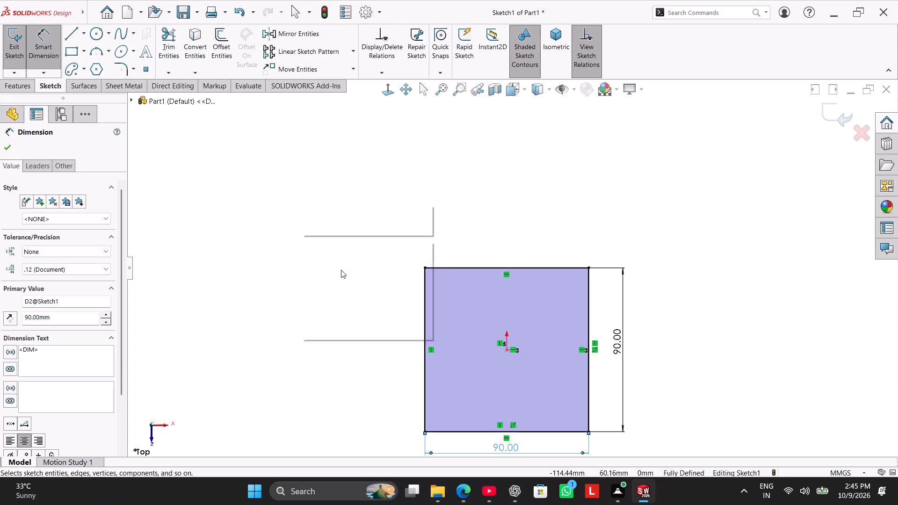
right_click_drag(328, 309, 385, 260)
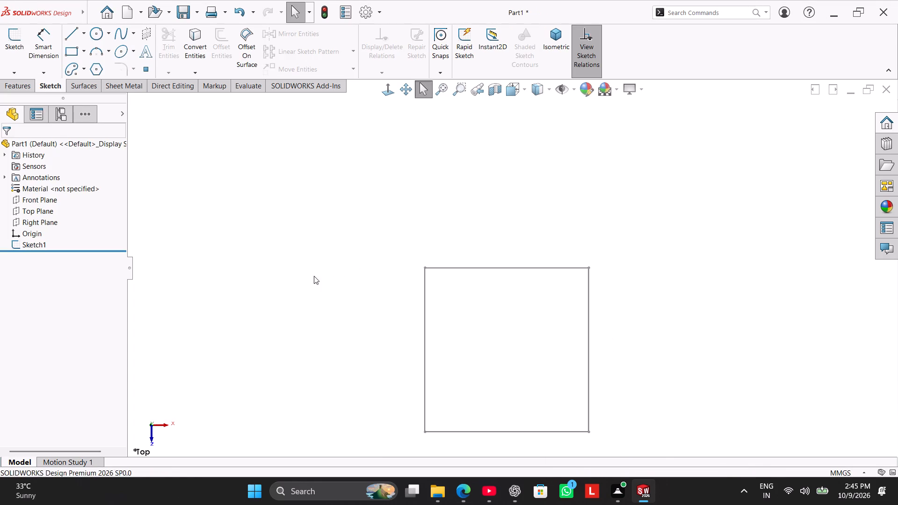
Extrude the square sketch as a blind boss 15 mm deep, working in isometric view.
right_click_drag(306, 276, 386, 209)
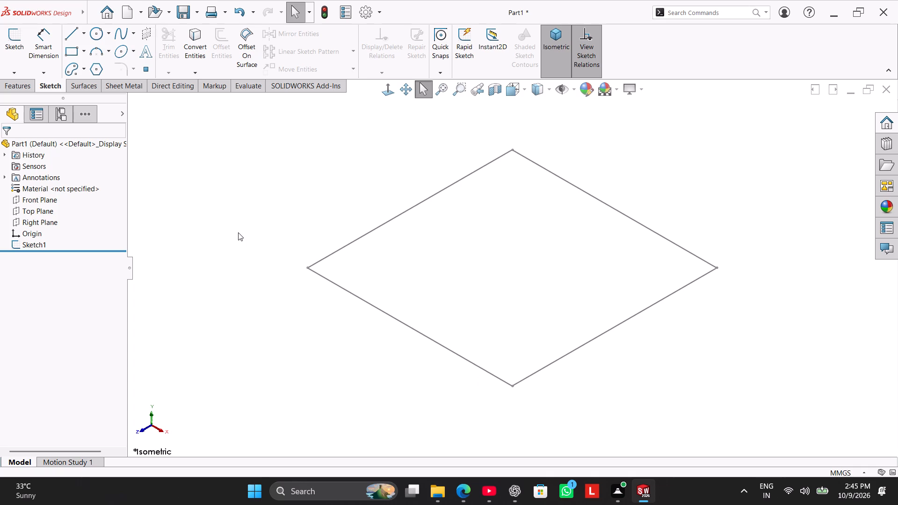
left_click(29, 83)
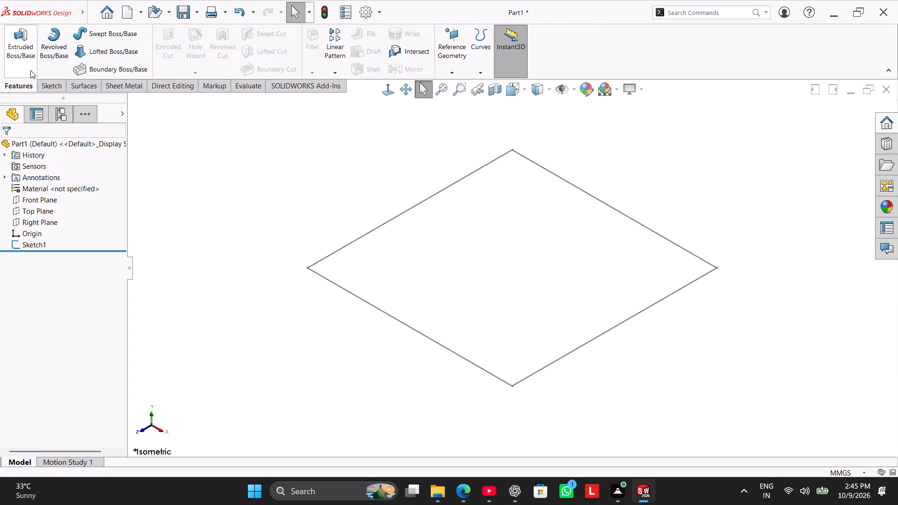
left_click(27, 39)
double_click(371, 231)
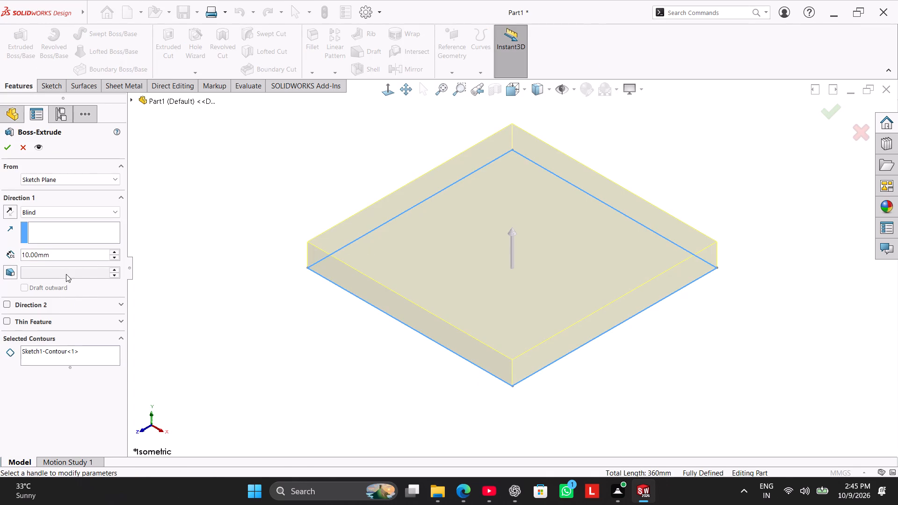
double_click(65, 255)
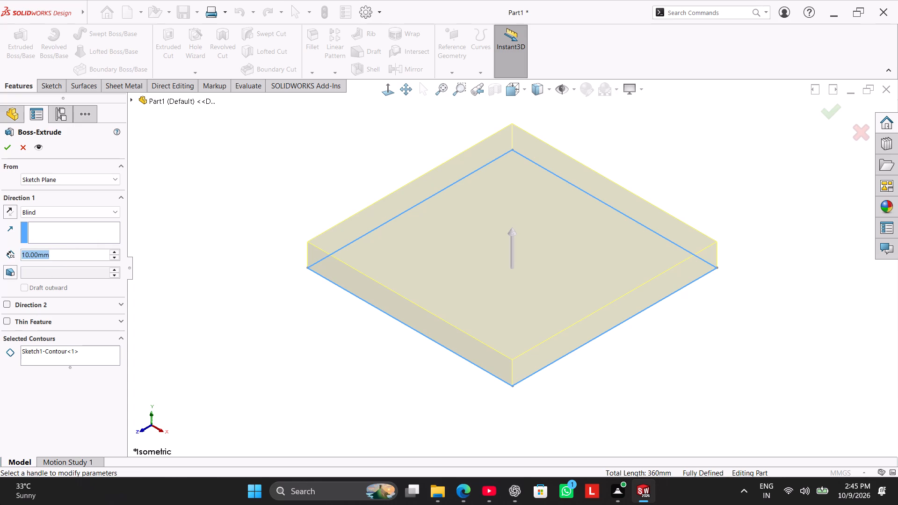
type("15")
key("Return")
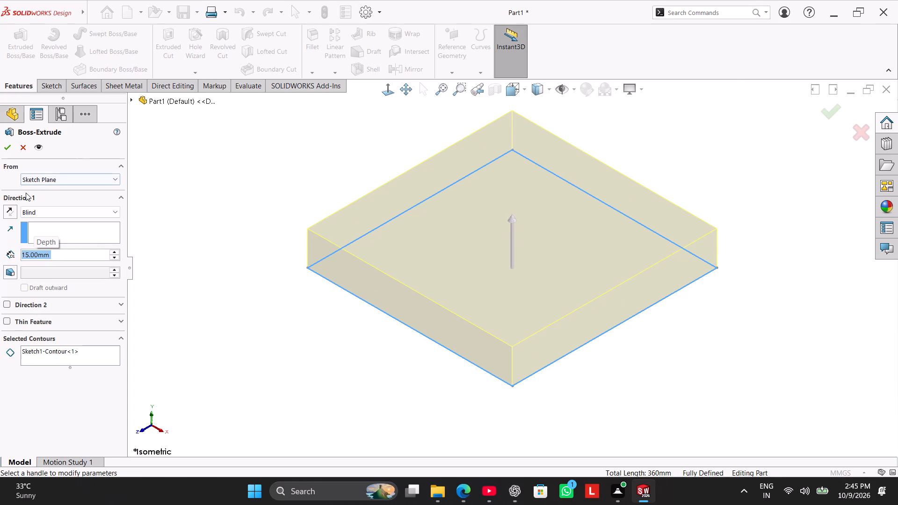
left_click(7, 145)
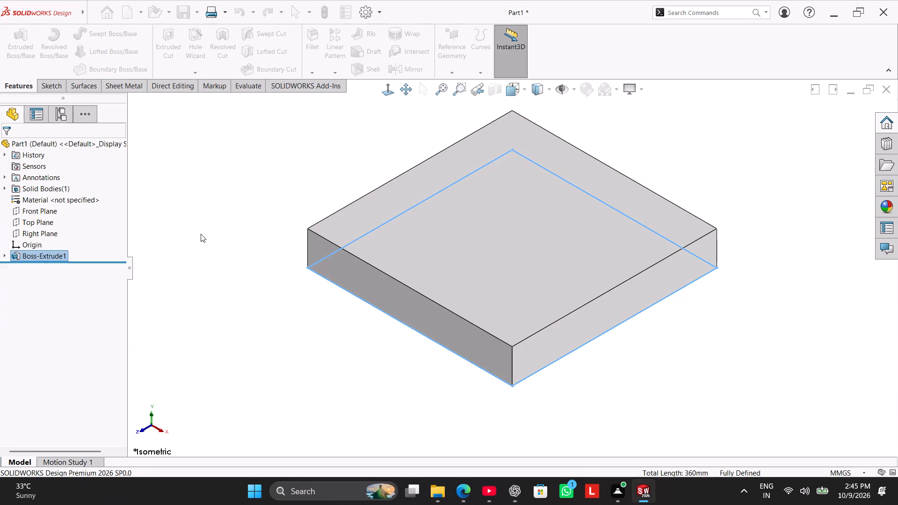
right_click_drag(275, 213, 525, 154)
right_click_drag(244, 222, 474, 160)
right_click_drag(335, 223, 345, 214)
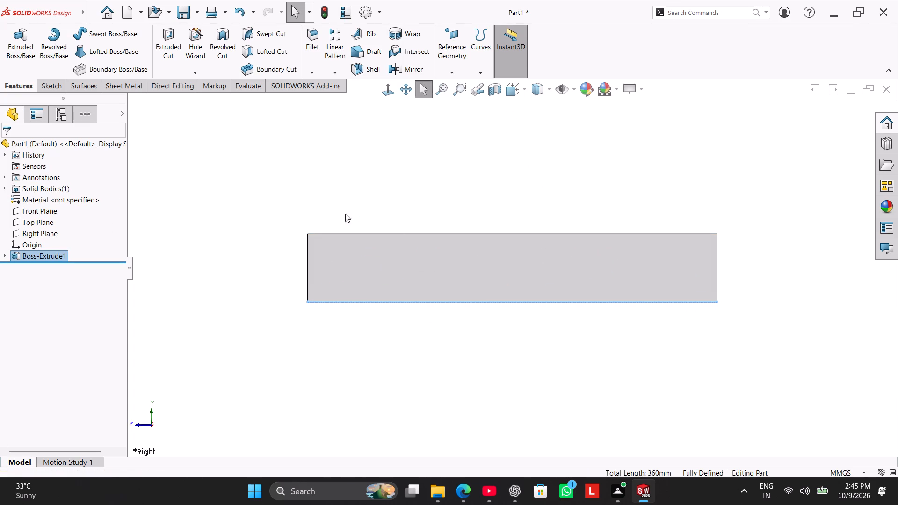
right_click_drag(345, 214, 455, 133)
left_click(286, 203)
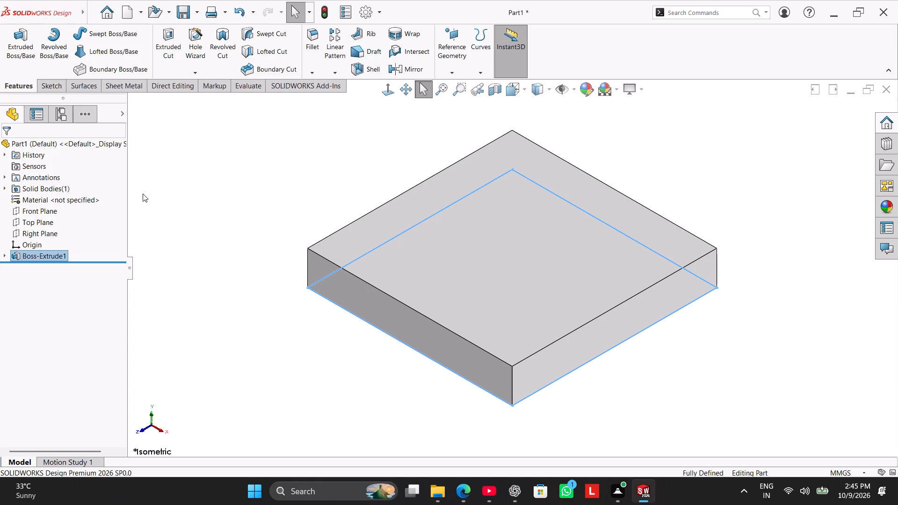
Fillet the block's front vertical corner edge with a 12 mm radius.
left_click(318, 36)
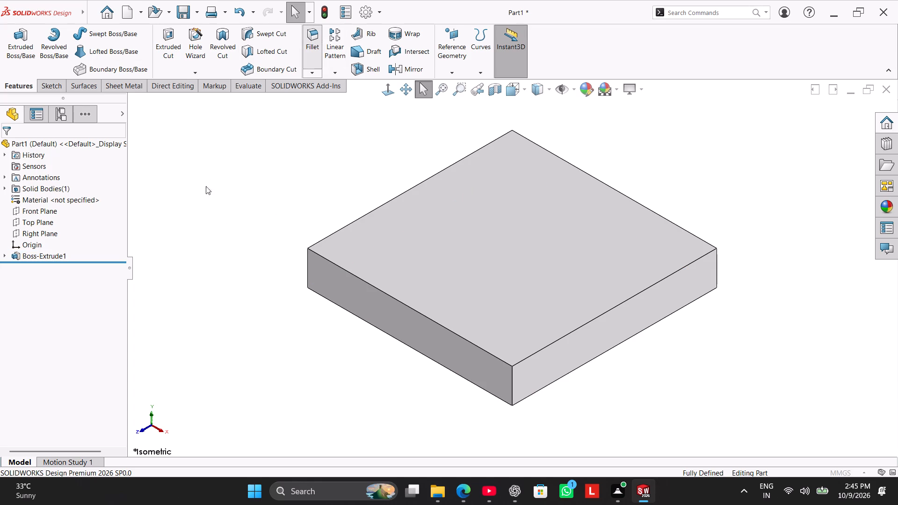
left_click(511, 381)
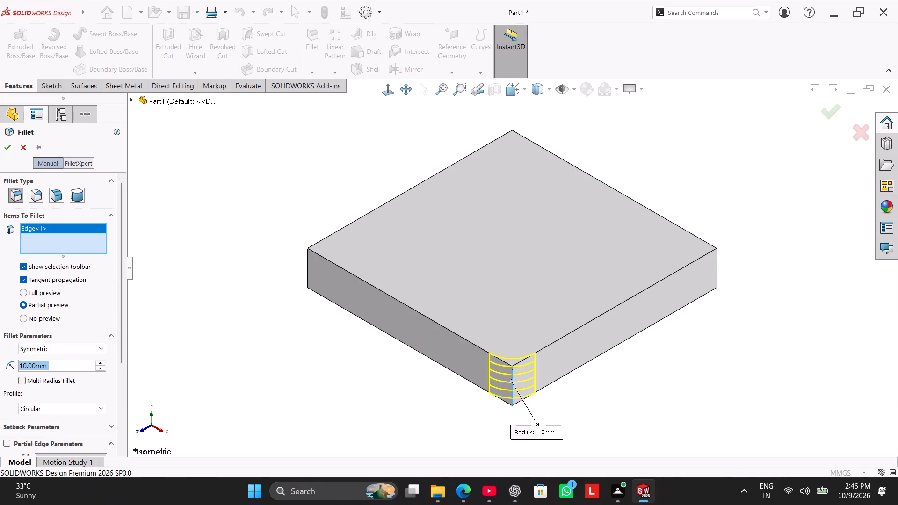
key("1")
key("2")
key("Return")
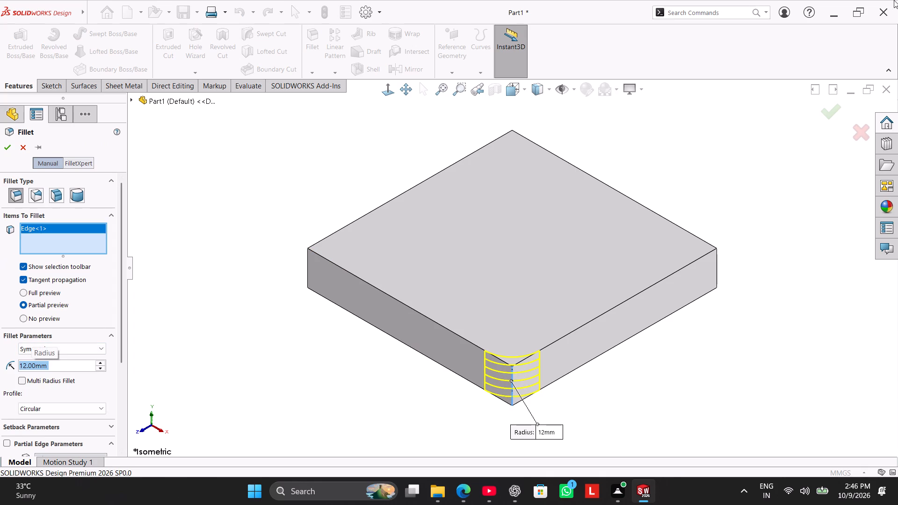
left_click(2, 146)
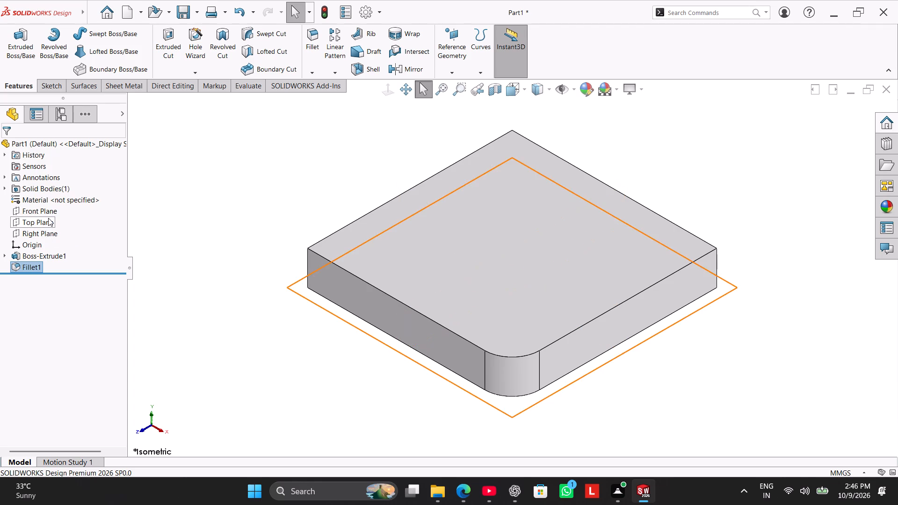
On the Front Plane, sketch three connected lines from the block's upper-left corner: about 56 mm up, about 96 mm across, then down to its upper-right corner.
left_click(48, 215)
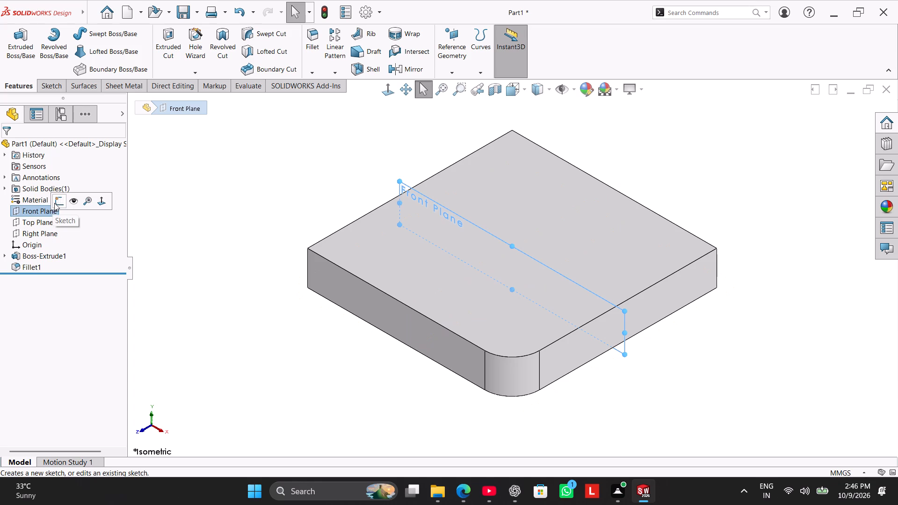
left_click(58, 200)
left_click(185, 203)
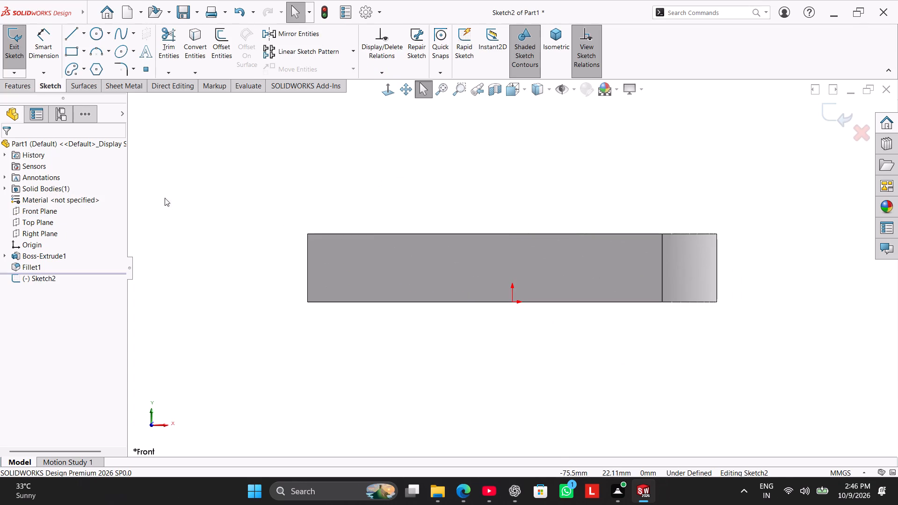
left_click_drag(75, 29, 69, 32)
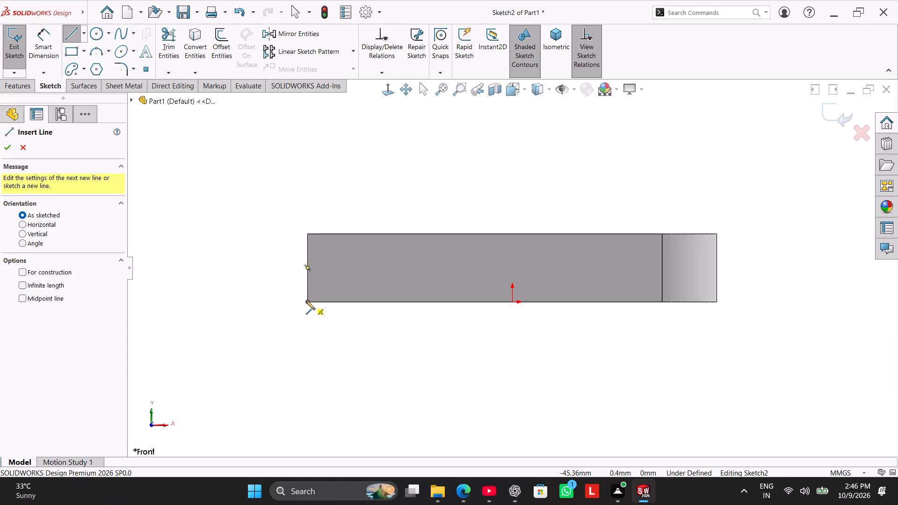
left_click(308, 234)
scroll(310, 147, "up", 2)
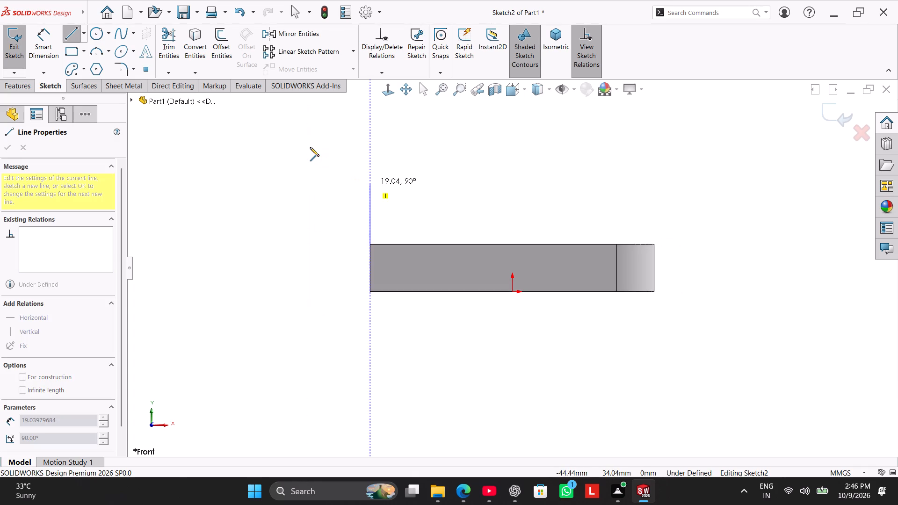
scroll(310, 147, "up", 1)
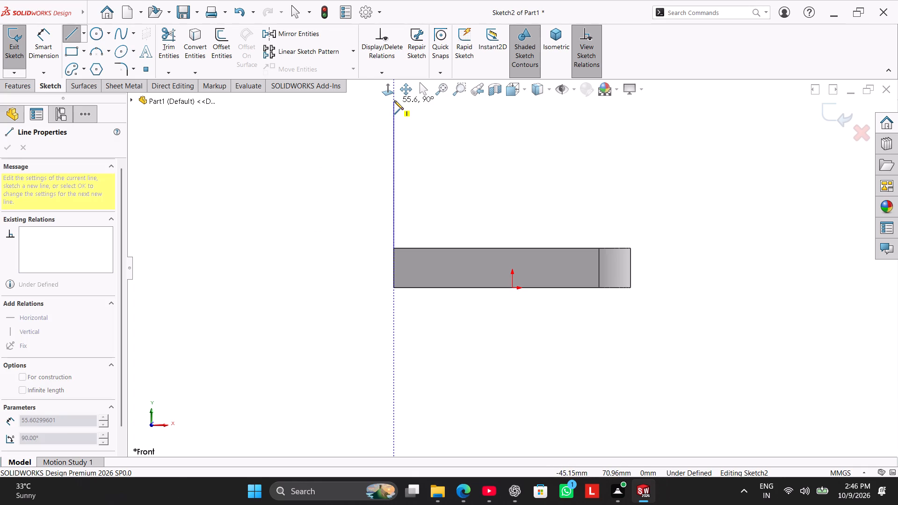
left_click(394, 101)
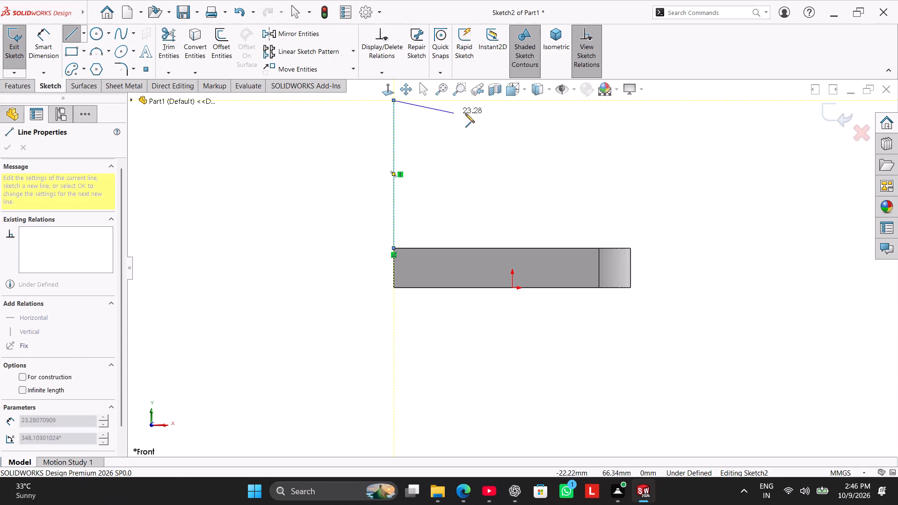
scroll(646, 106, "up", 1)
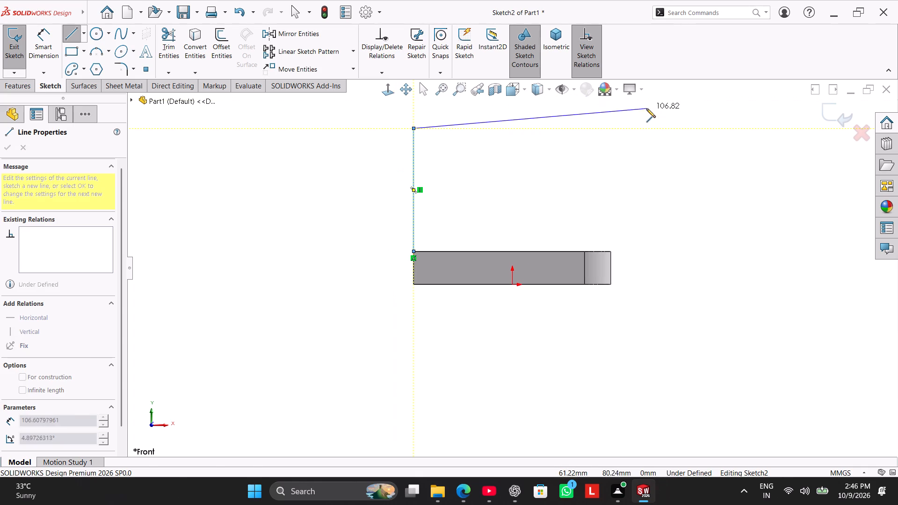
left_click(623, 127)
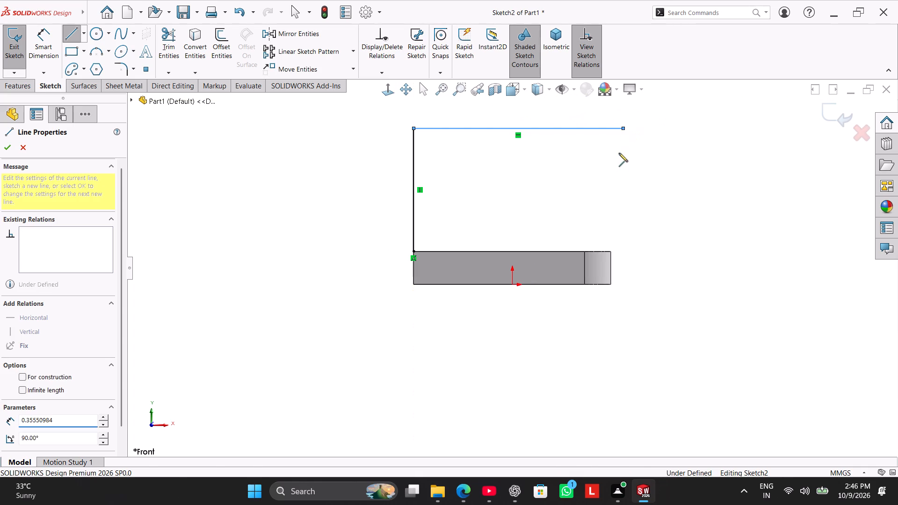
left_click(611, 252)
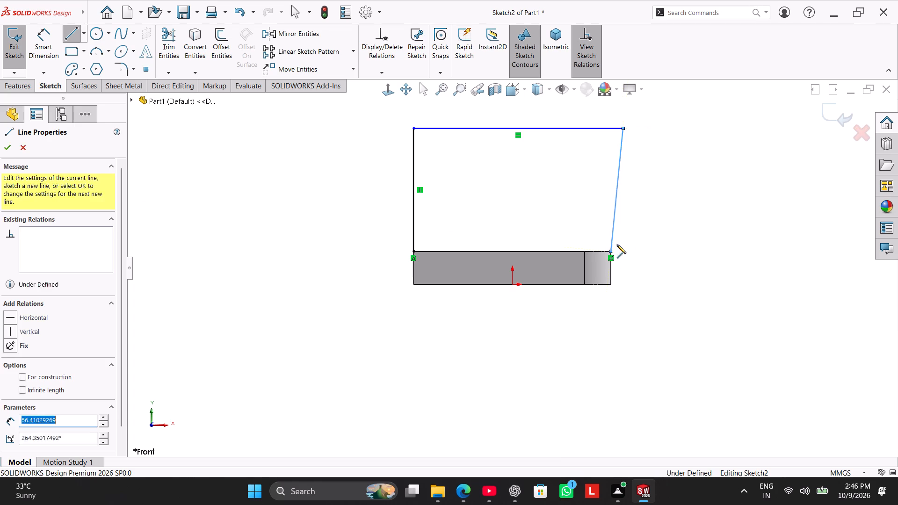
right_click(641, 212)
left_click(658, 217)
Make the slanted right-hand sketch line vertical.
right_click(620, 189)
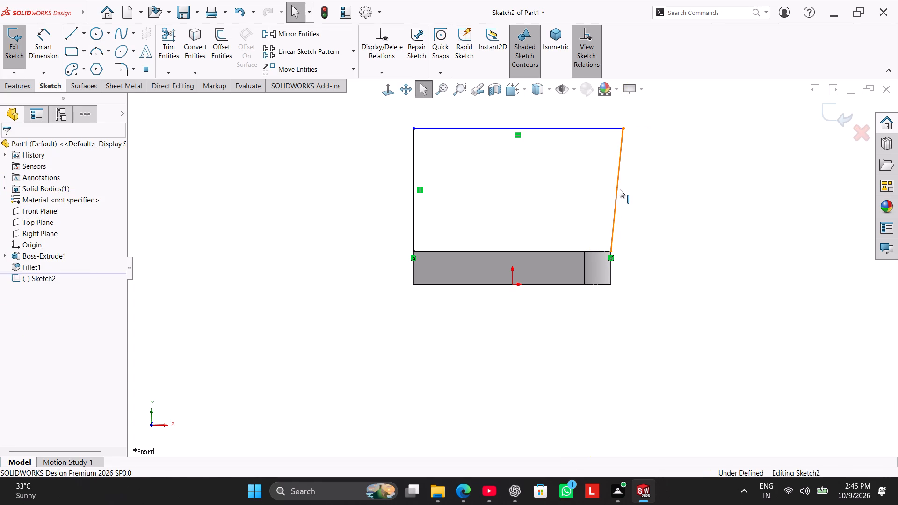
left_click(646, 163)
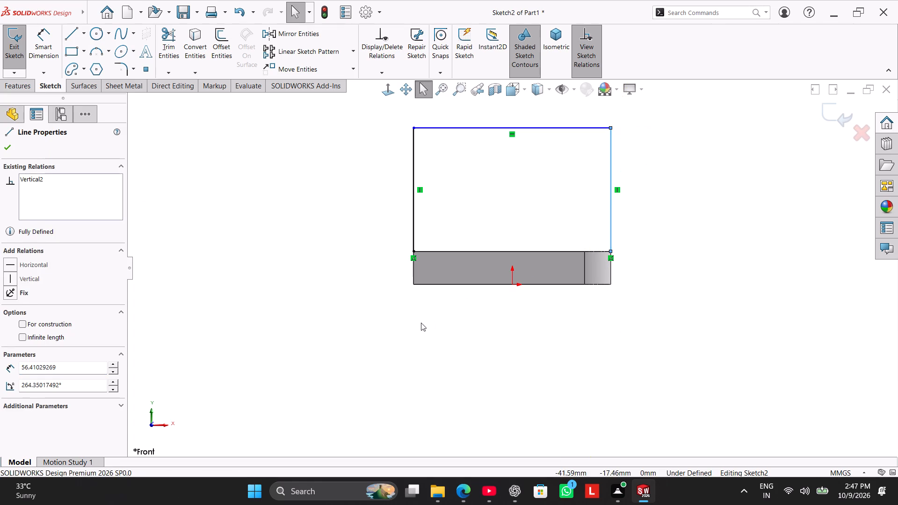
left_click(421, 323)
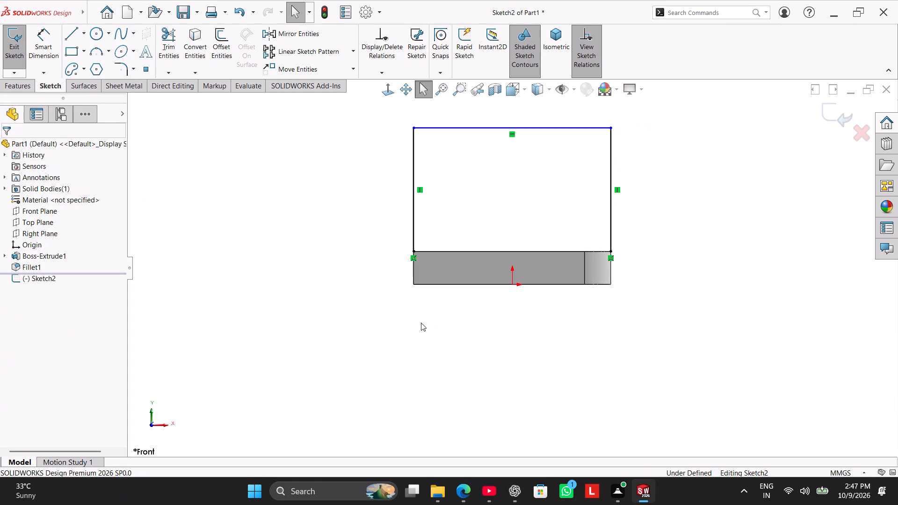
Dimension the height from the block's bottom edge to the sketch's top line as 15+40+25, giving 80 mm.
scroll(636, 125, "down", 2)
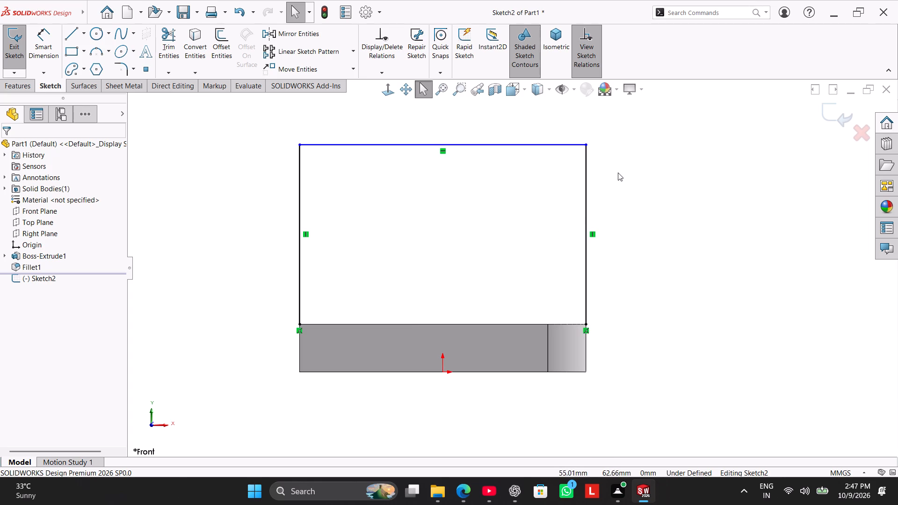
scroll(403, 279, "up", 1)
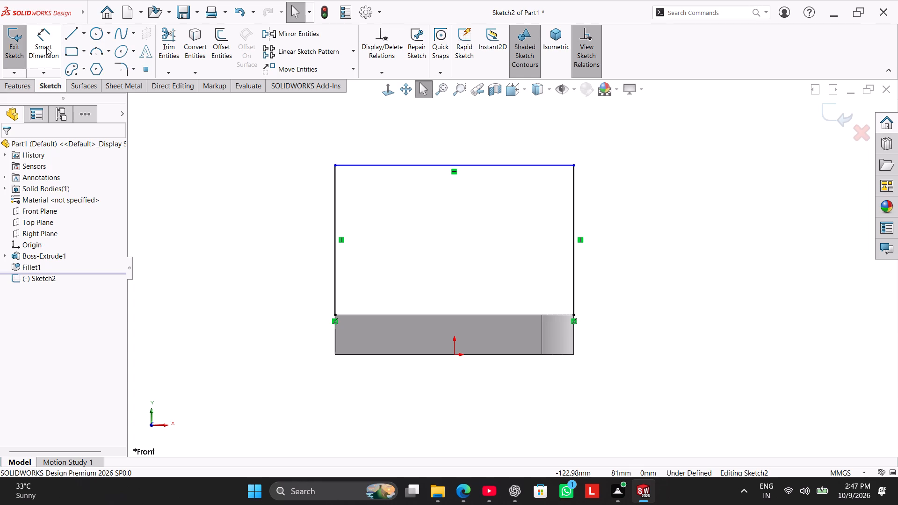
left_click(48, 46)
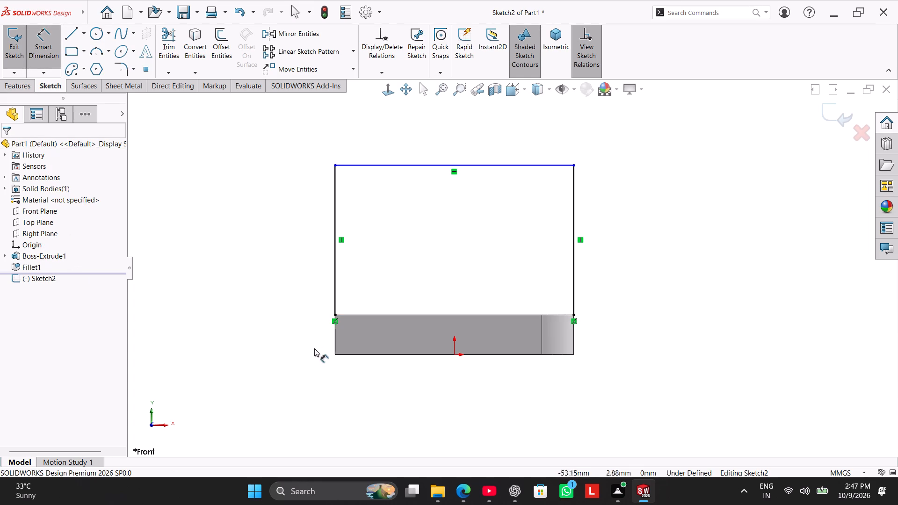
left_click(345, 356)
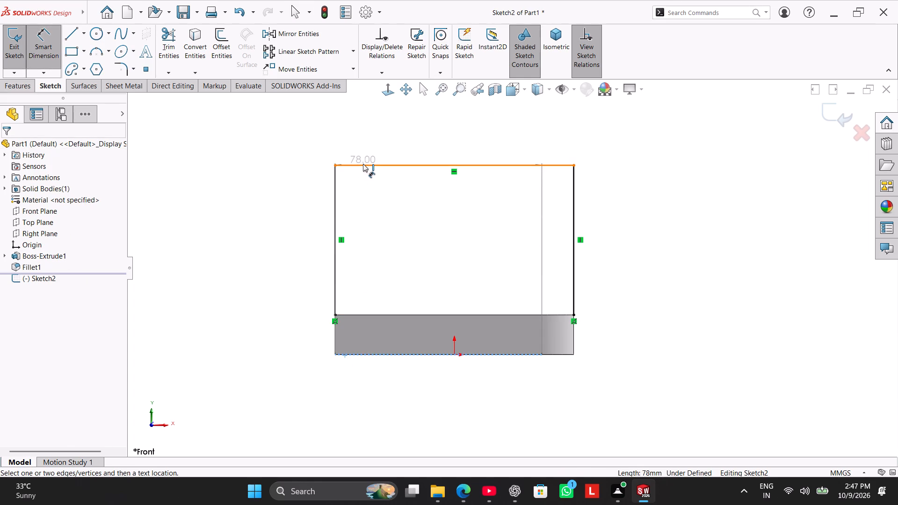
left_click(363, 164)
left_click(267, 245)
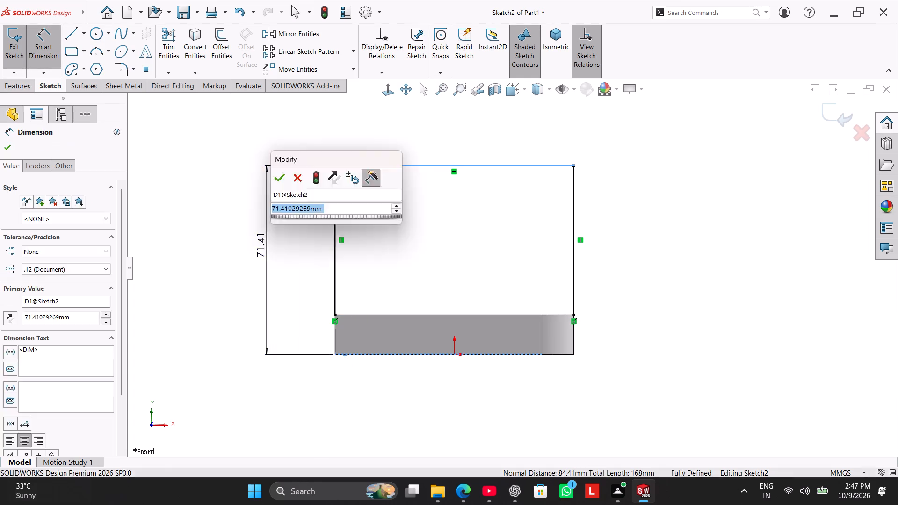
key("1")
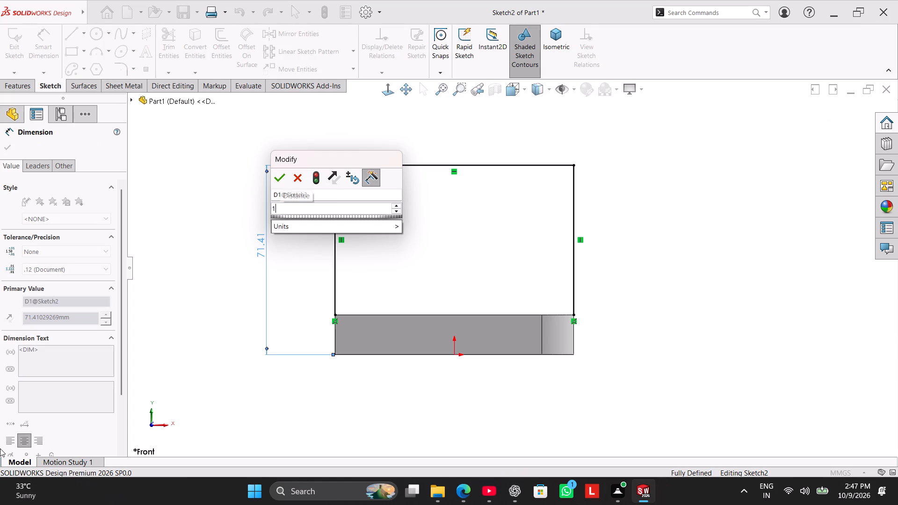
type("5+")
type("40+25")
key("Return")
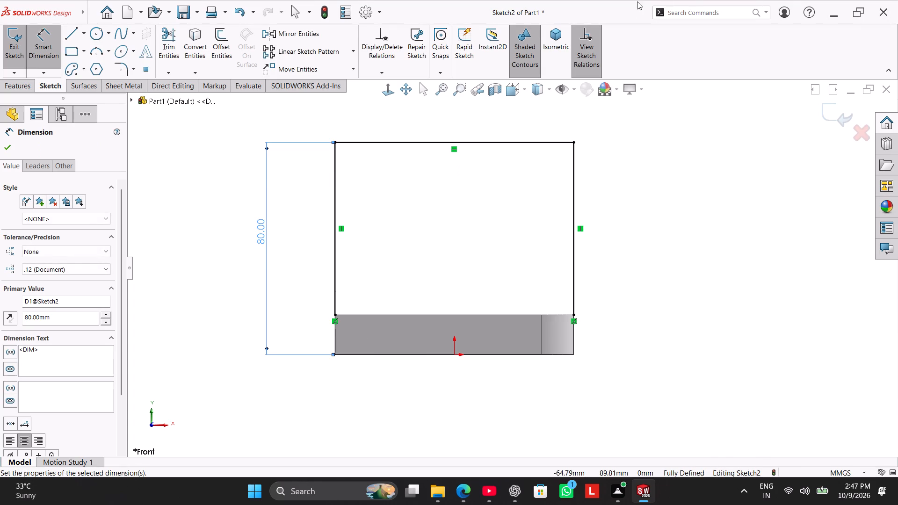
right_click(633, 167)
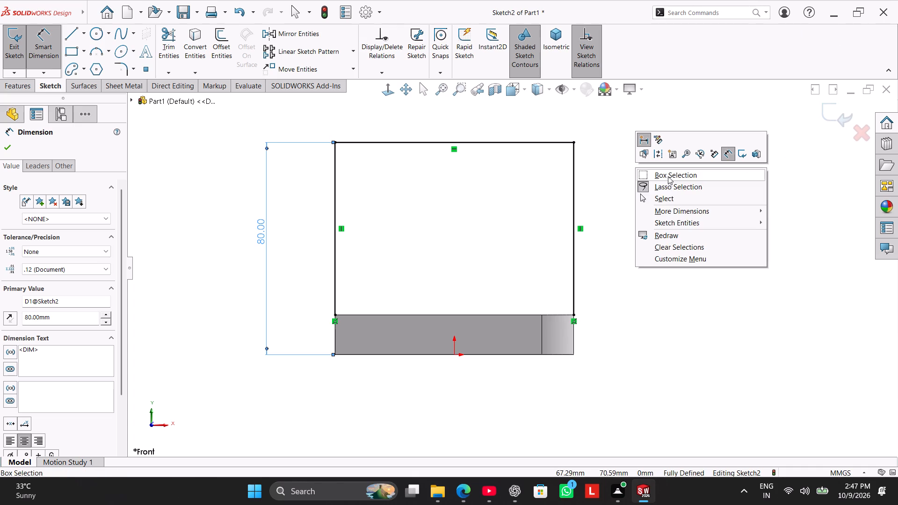
left_click(671, 194)
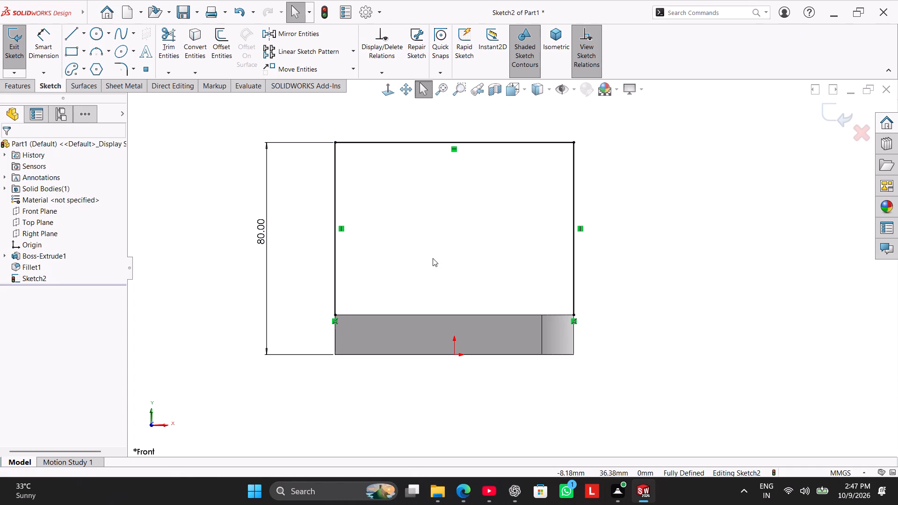
Close the profile with a horizontal line along the block's top edge, joining the lower ends of the two vertical lines.
left_click(70, 32)
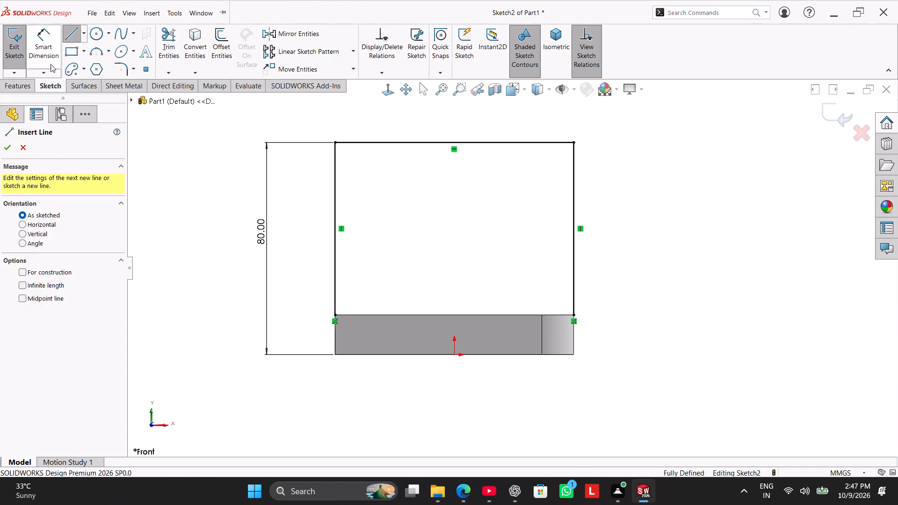
left_click(337, 314)
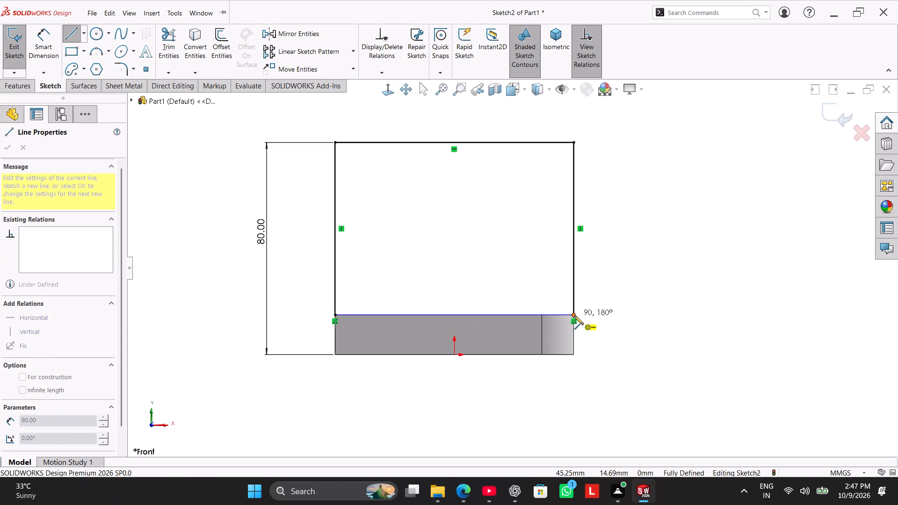
left_click(574, 316)
right_click(661, 228)
left_click(693, 233)
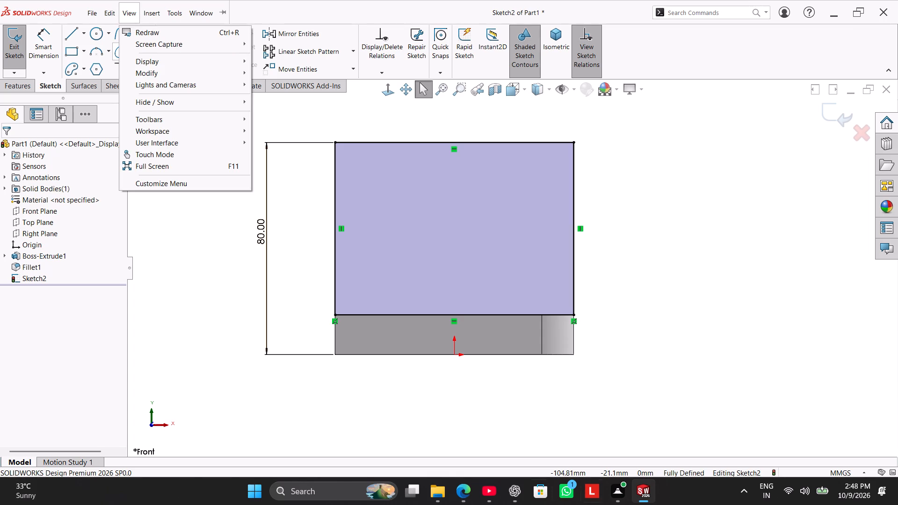
left_click(809, 235)
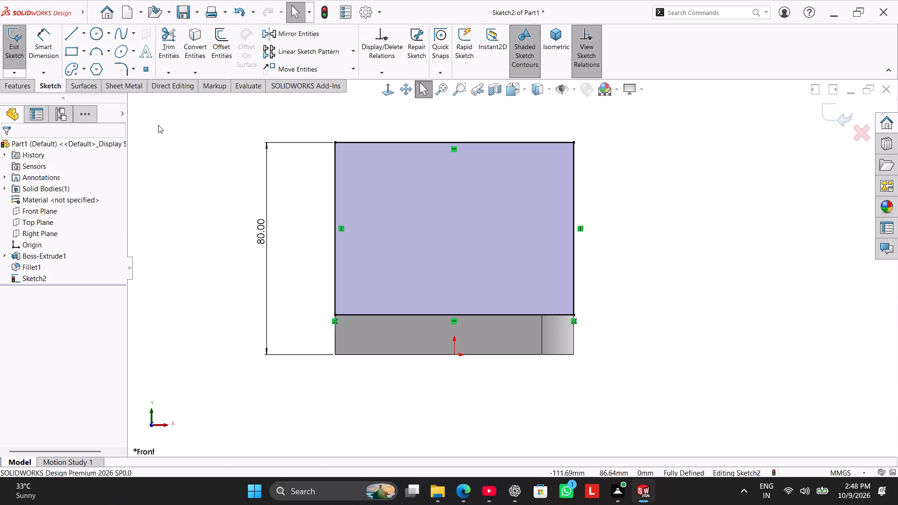
Extrude the closed profile as a blind boss 10 mm deep, starting from the base block's back face and merged with it.
left_click(27, 86)
left_click(23, 50)
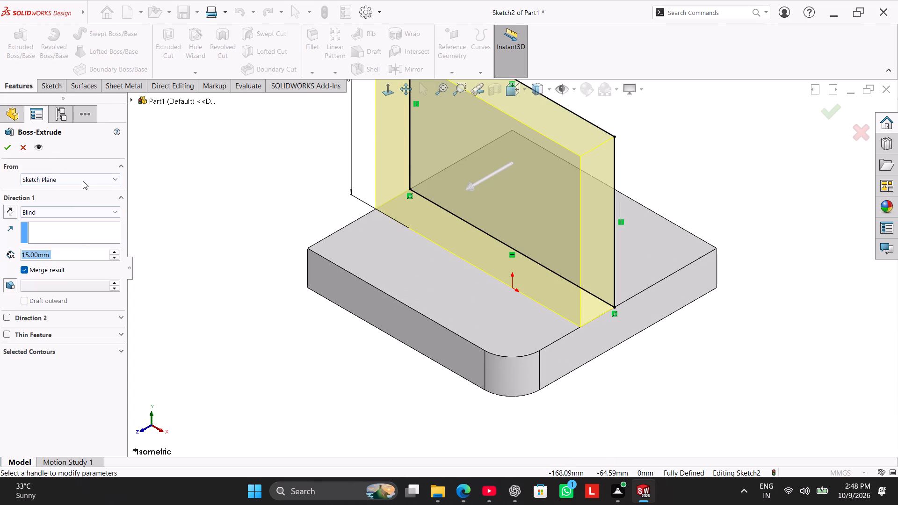
left_click(83, 180)
left_click(83, 196)
middle_click_drag(713, 166, 709, 188)
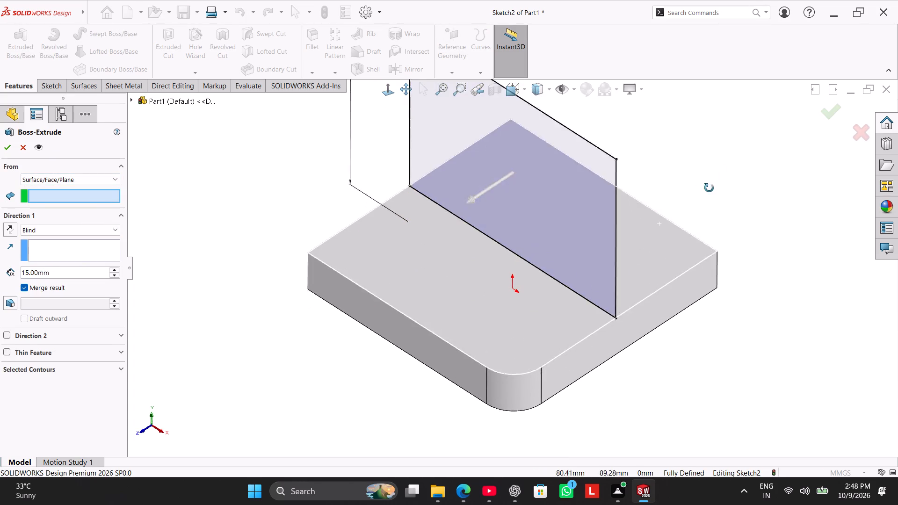
middle_click_drag(709, 188, 694, 216)
middle_click_drag(701, 190, 650, 241)
left_click(681, 212)
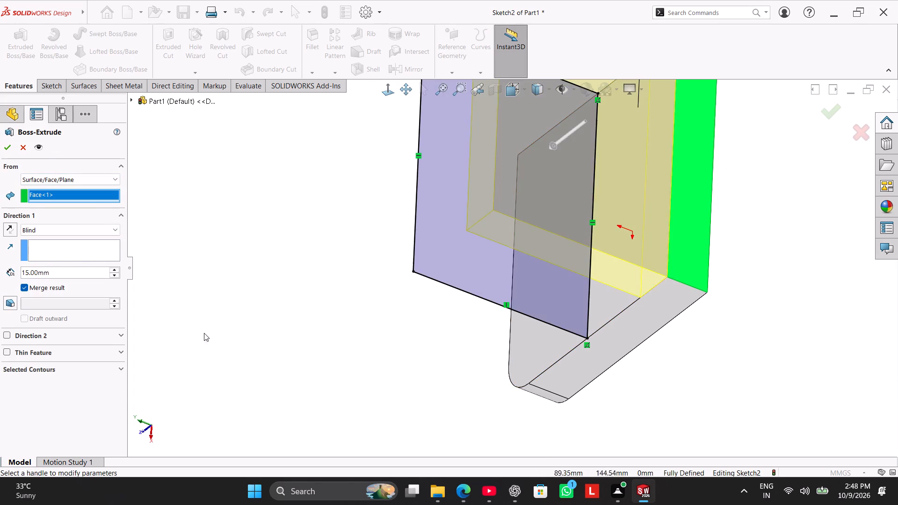
middle_click_drag(193, 335, 263, 306)
double_click(55, 273)
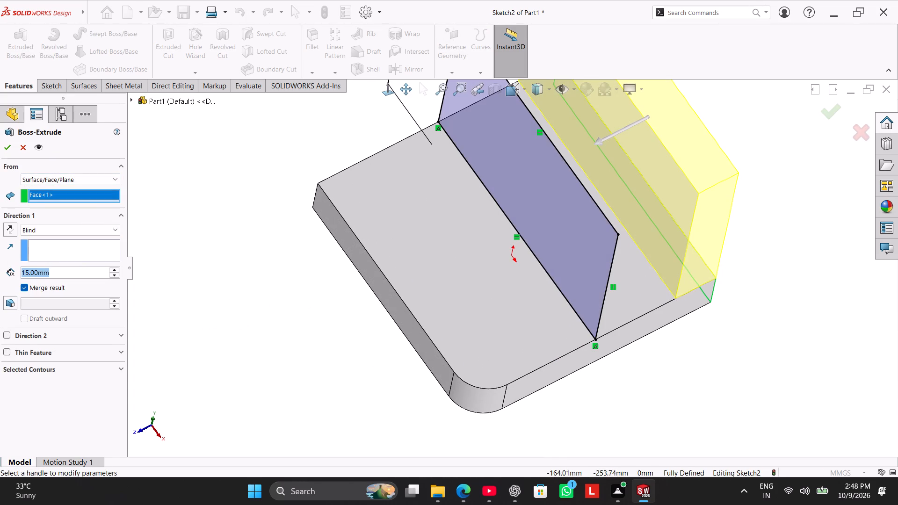
key("1")
key("0")
key("Return")
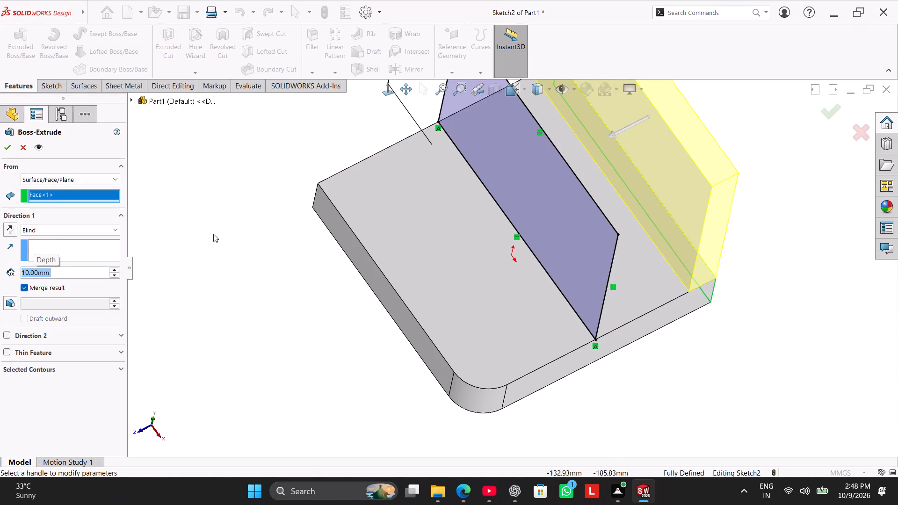
left_click(1, 146)
left_click(168, 230)
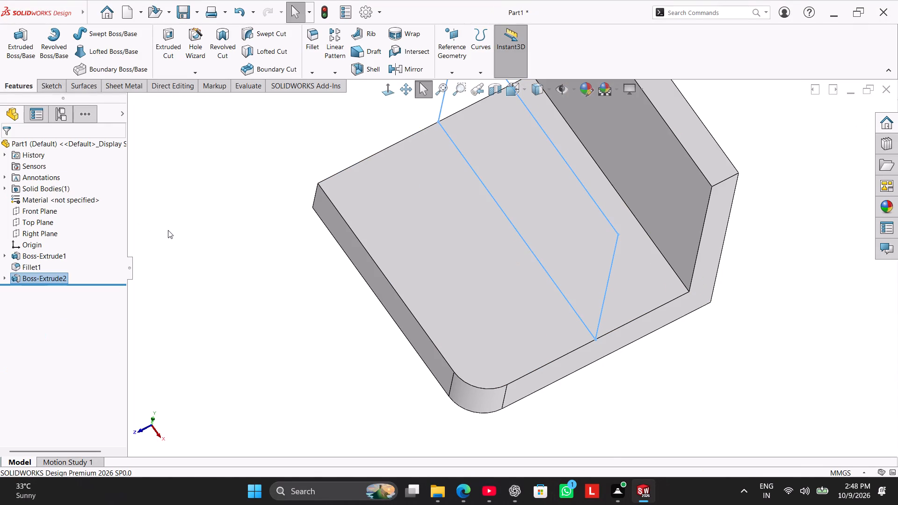
On the Right Plane, sketch a closed four-line profile between the base's top front corner and the back wall's top inner corner, following the wall and base edges.
middle_click_drag(220, 260, 239, 260)
scroll(220, 260, "up", 1)
right_click_drag(237, 266, 378, 174)
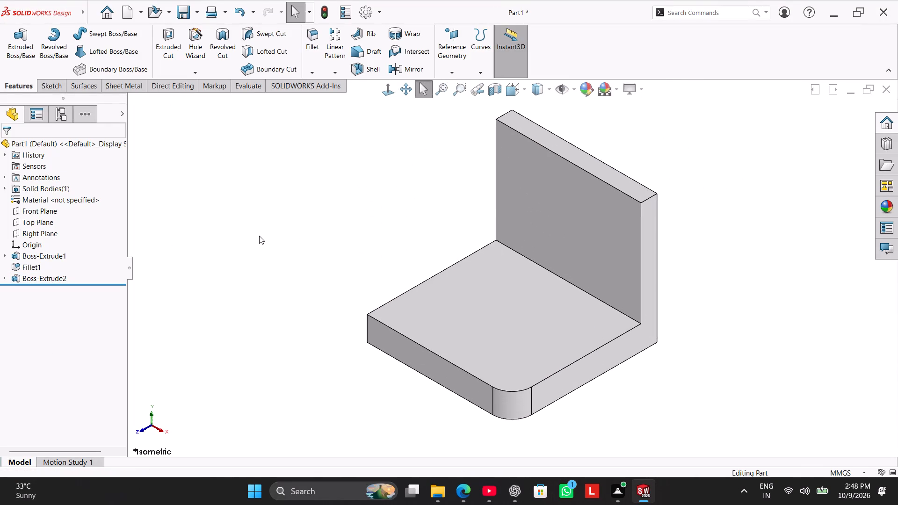
left_click(54, 231)
left_click(61, 214)
left_click(189, 211)
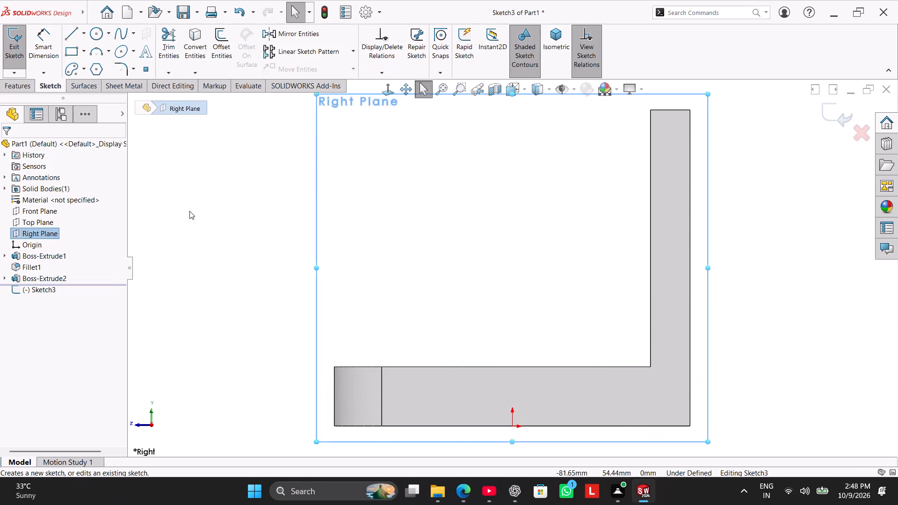
left_click(73, 34)
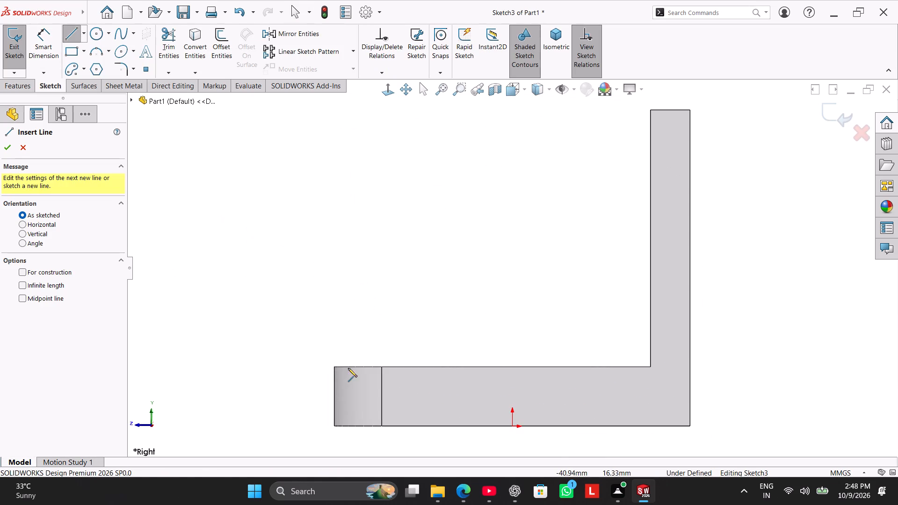
left_click(335, 367)
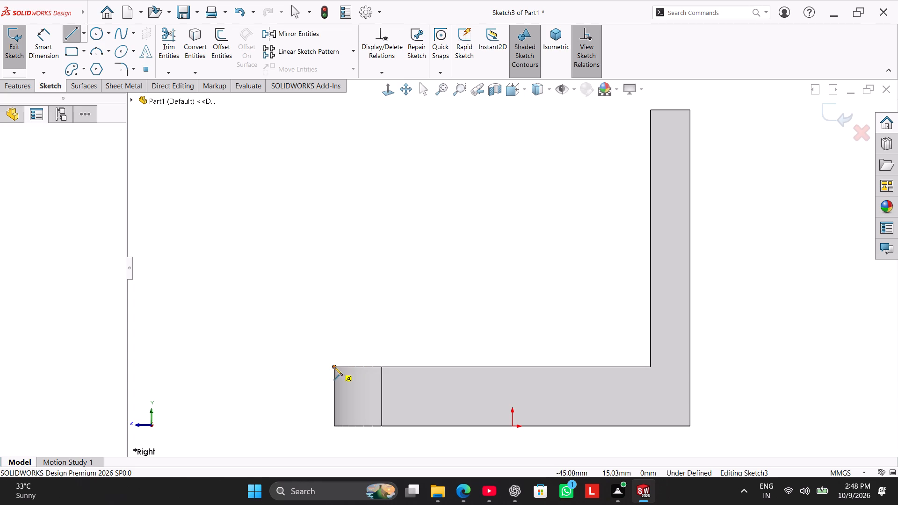
scroll(326, 164, "up", 2)
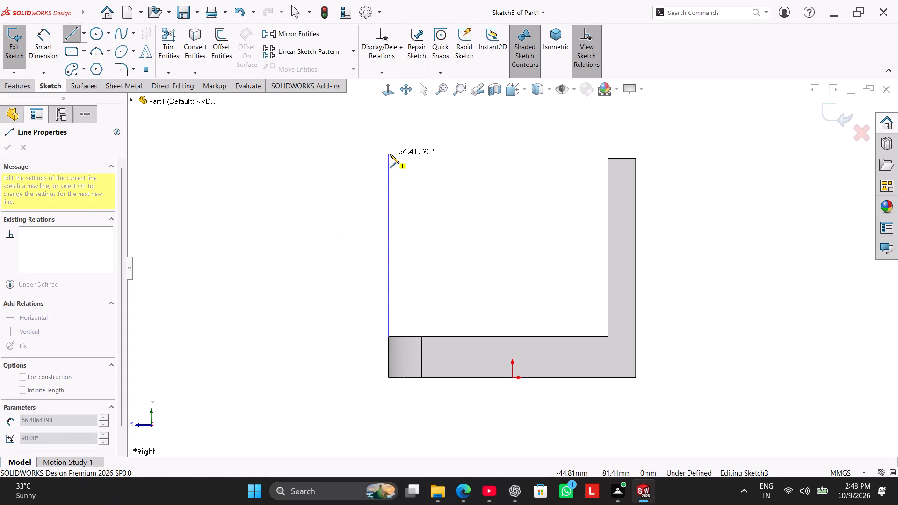
left_click(387, 155)
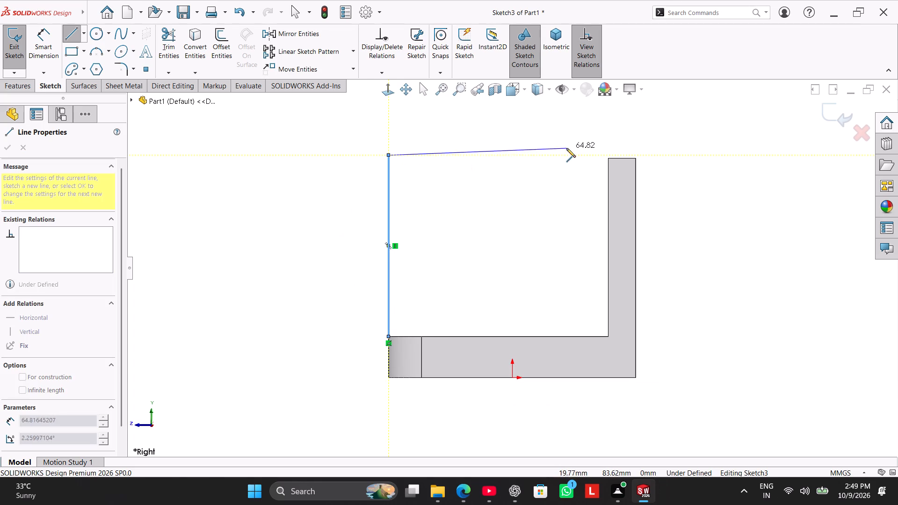
left_click(608, 158)
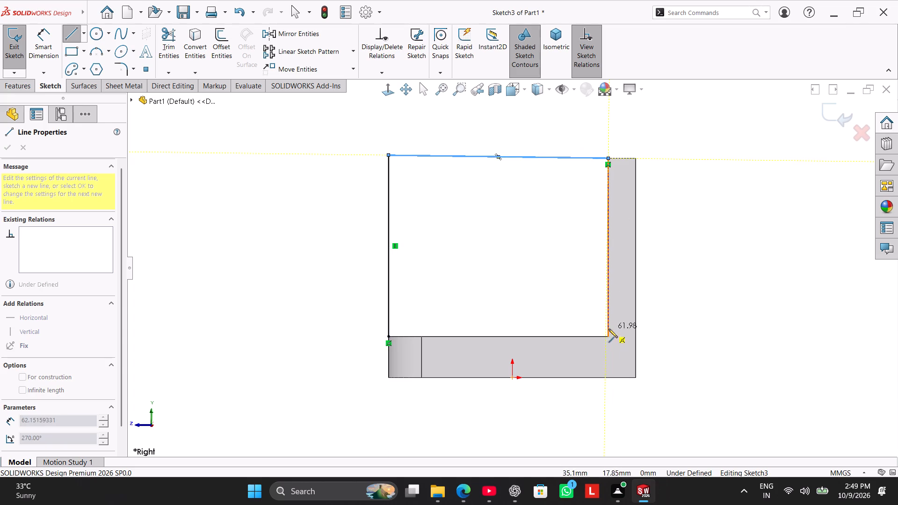
left_click(608, 335)
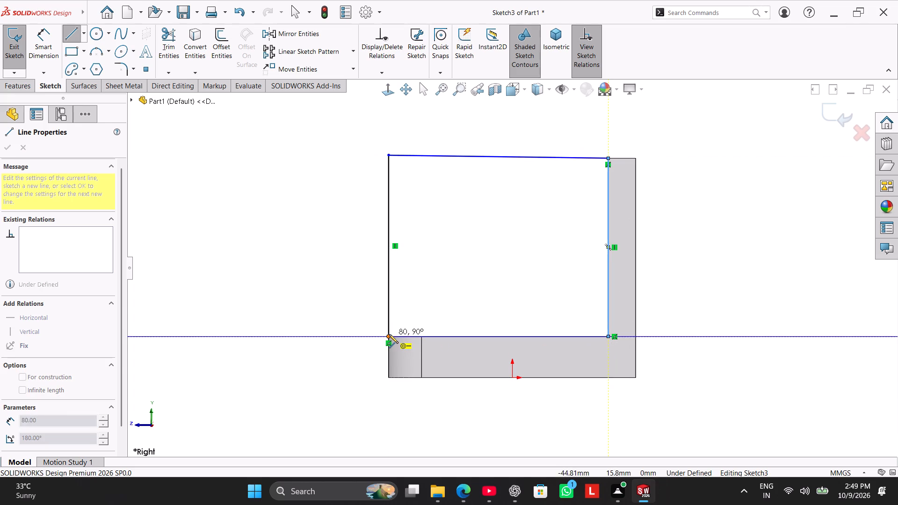
left_click(389, 334)
right_click(293, 293)
left_click(316, 296)
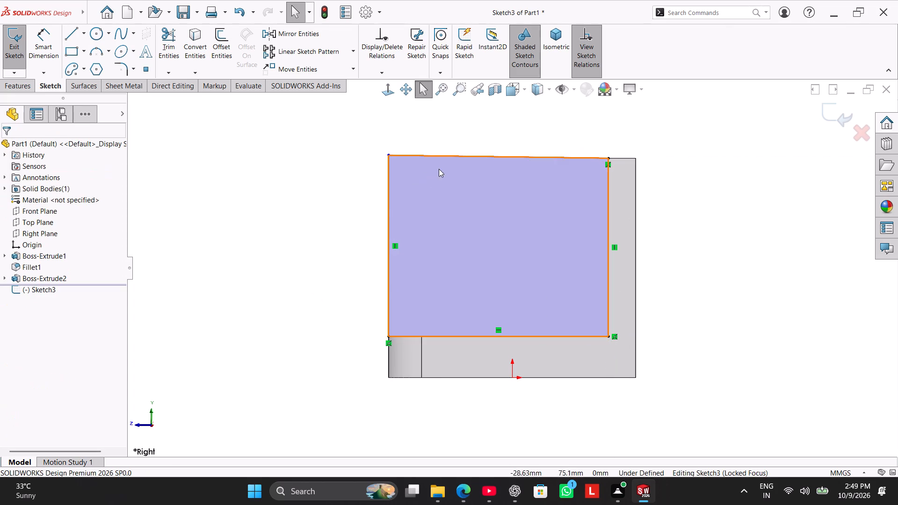
Make the slightly slanted top line of the profile horizontal.
right_click(452, 155)
left_click(465, 127)
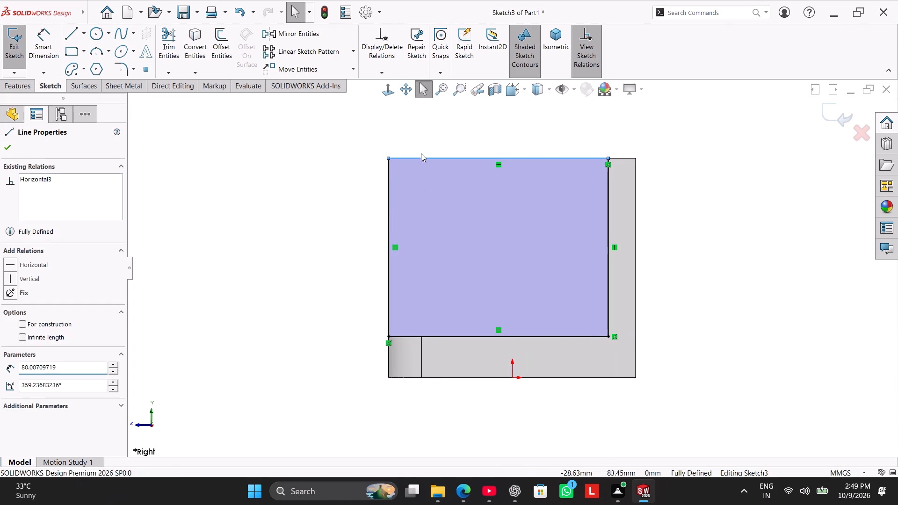
left_click(315, 176)
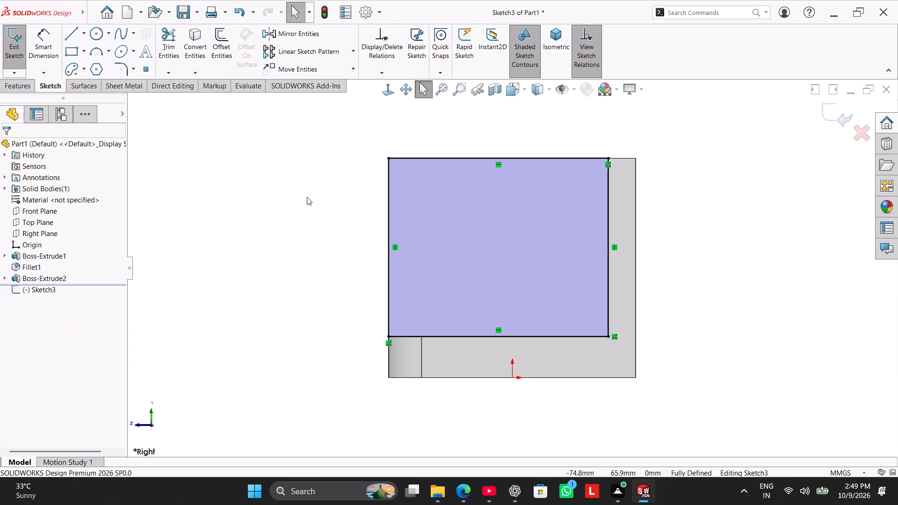
Extrude the profile as a blind boss 15 mm deep, starting from the base block's left side face and merged with the body.
middle_click_drag(307, 197, 351, 240)
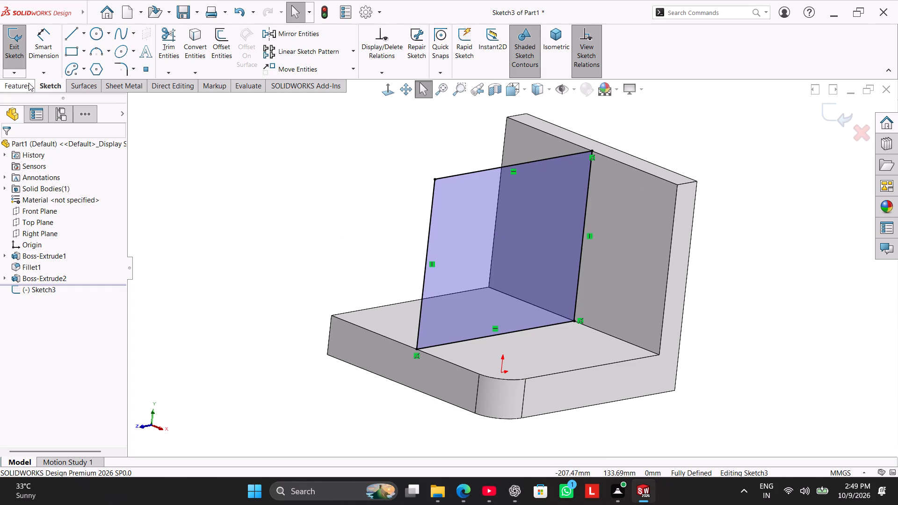
left_click(29, 83)
left_click(20, 38)
middle_click_drag(294, 235, 356, 310)
left_click(382, 275)
left_click(386, 268)
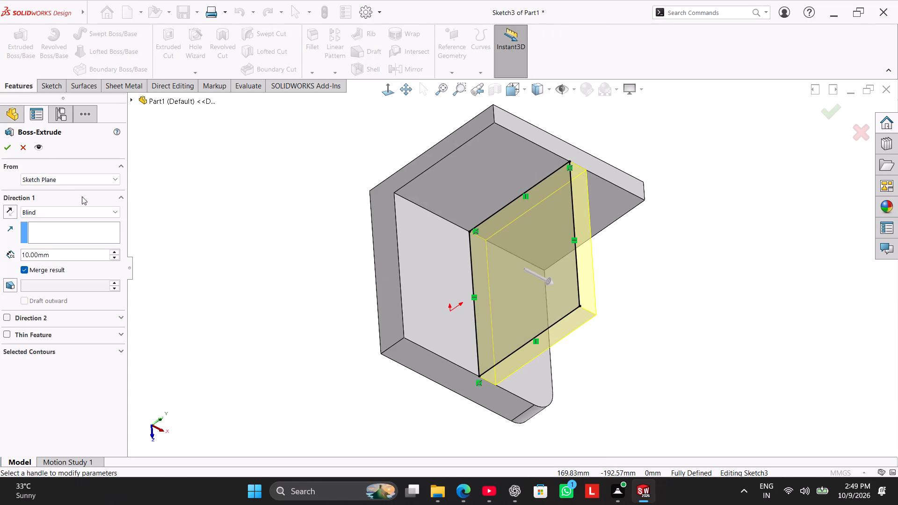
left_click(66, 183)
left_click(73, 200)
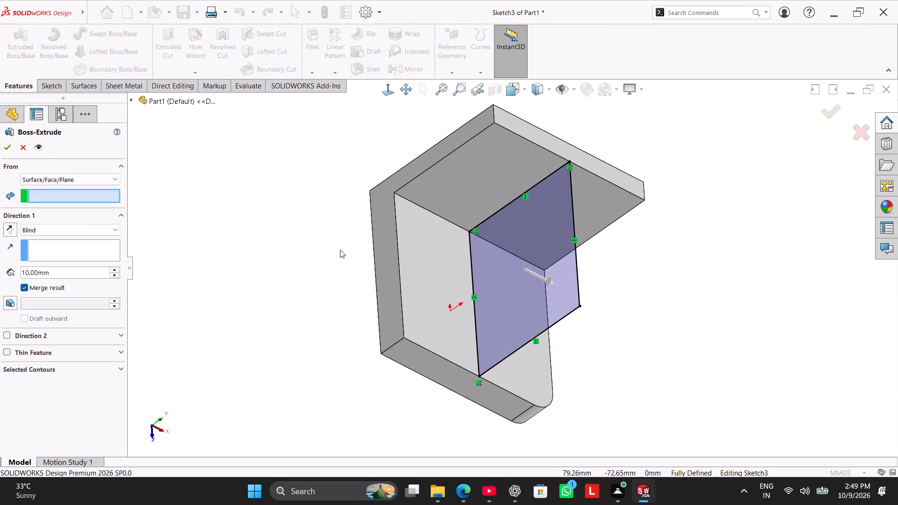
left_click(388, 268)
middle_click_drag(294, 260, 236, 216)
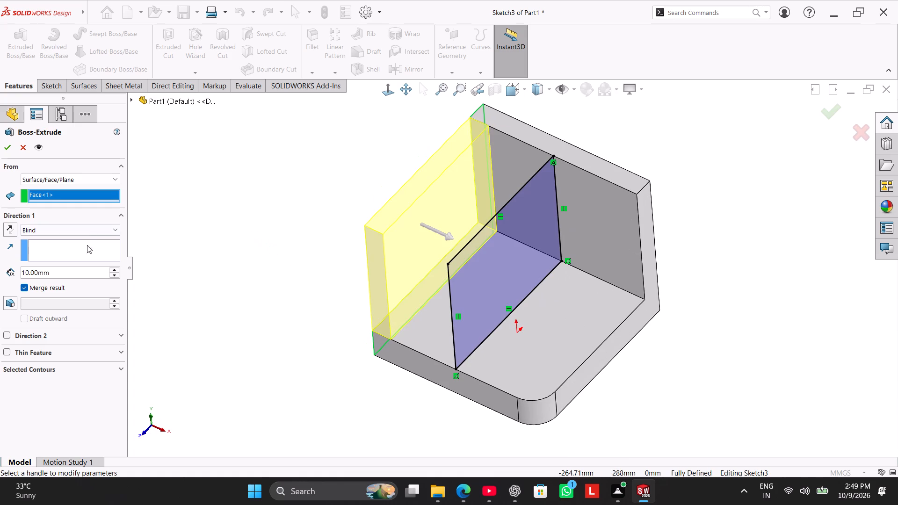
triple_click(81, 268)
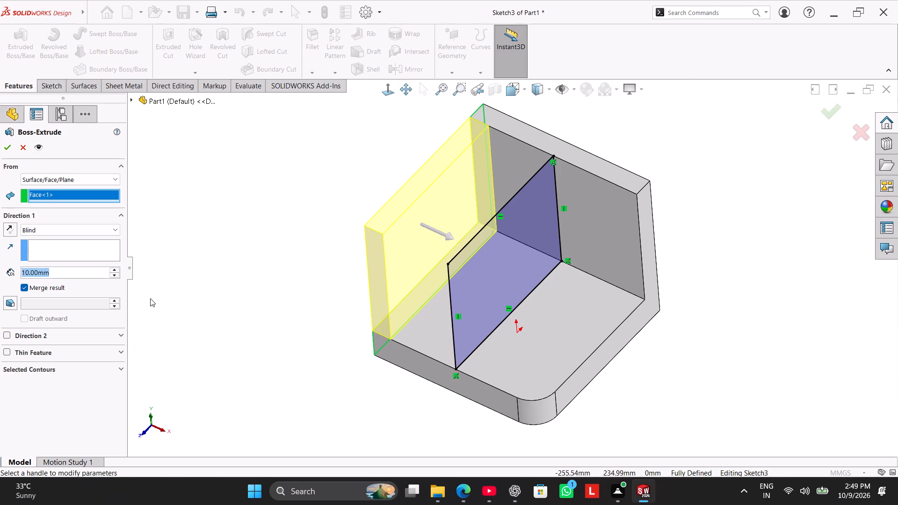
key("1")
key("5")
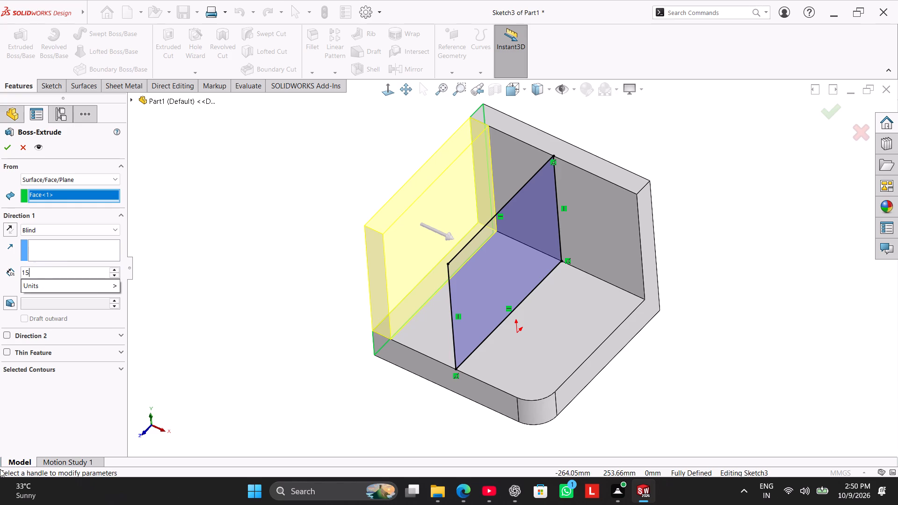
key("Return")
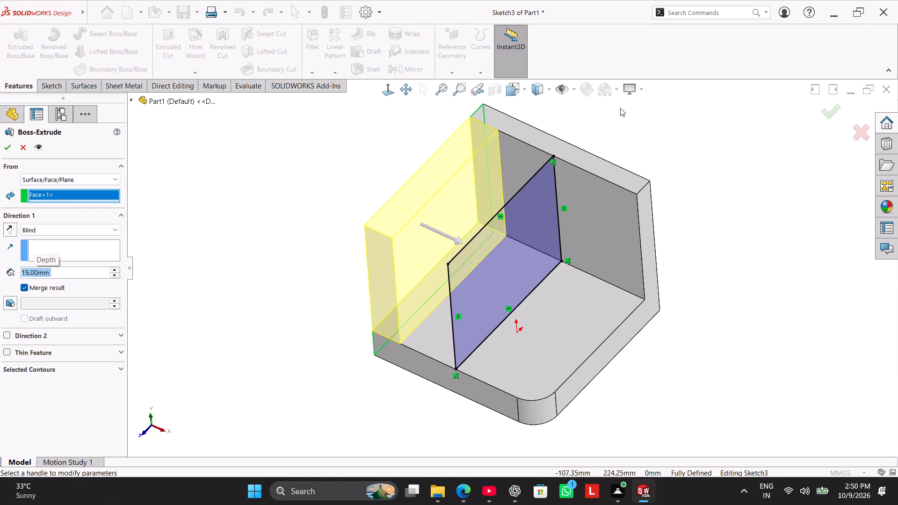
left_click(7, 147)
right_click_drag(210, 273, 368, 153)
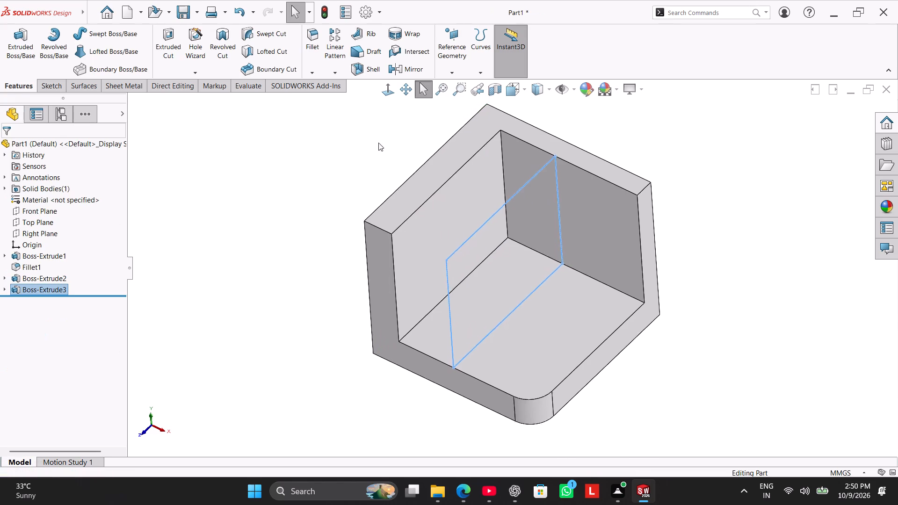
left_click(204, 253)
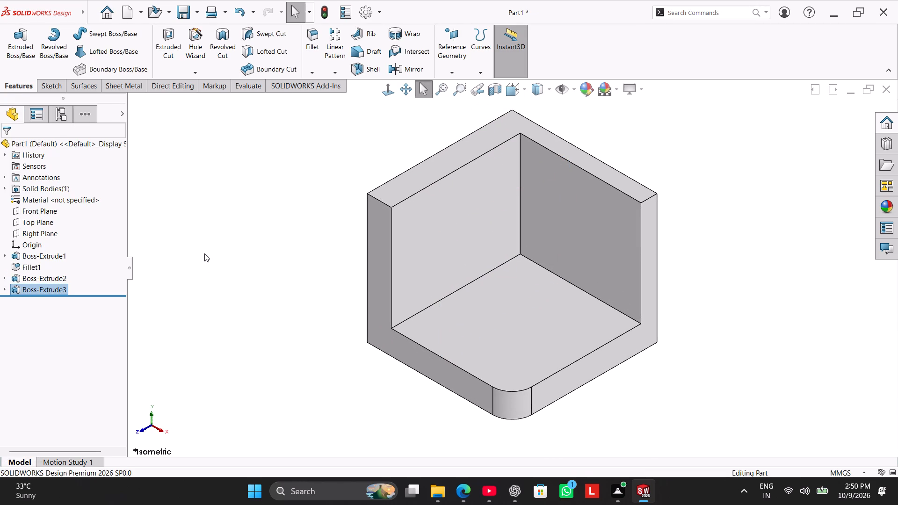
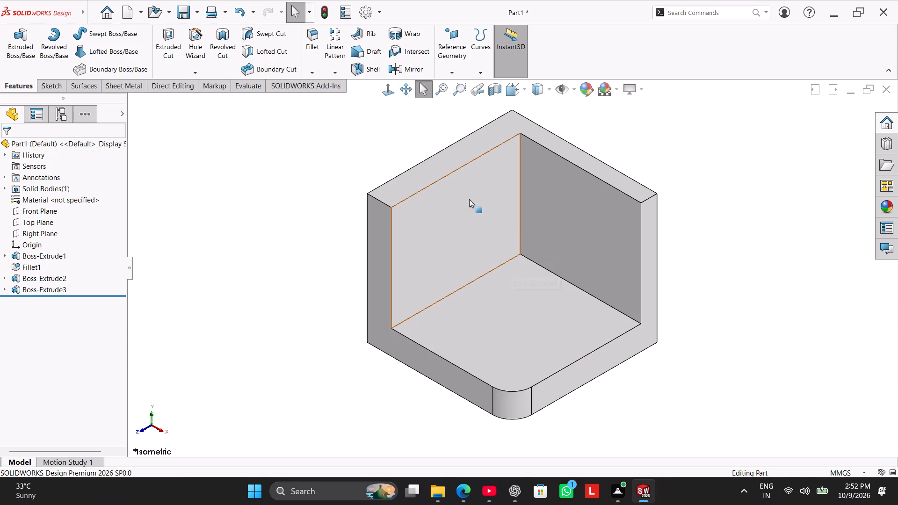
On the back wall's inner face, sketch a circle of about 20 mm radius centred on the wall's free vertical edge.
right_click(617, 228)
left_click(644, 218)
left_click(296, 266)
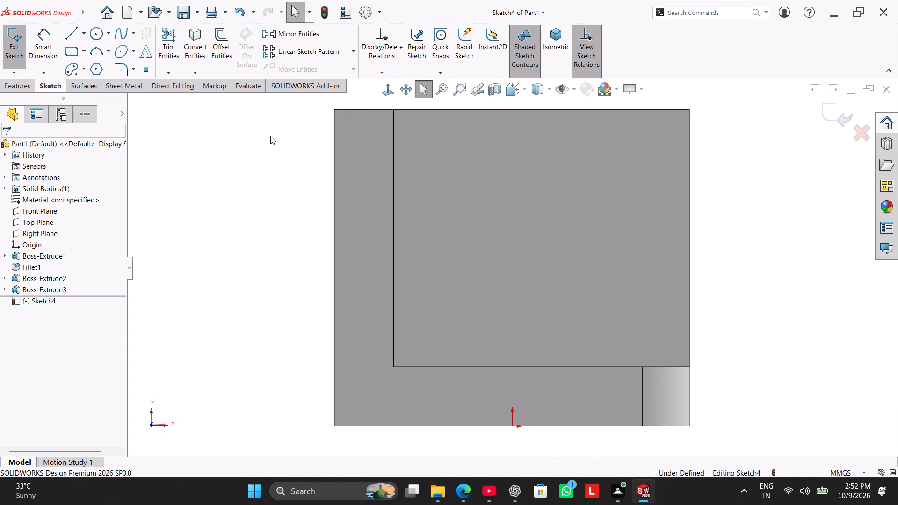
left_click(96, 29)
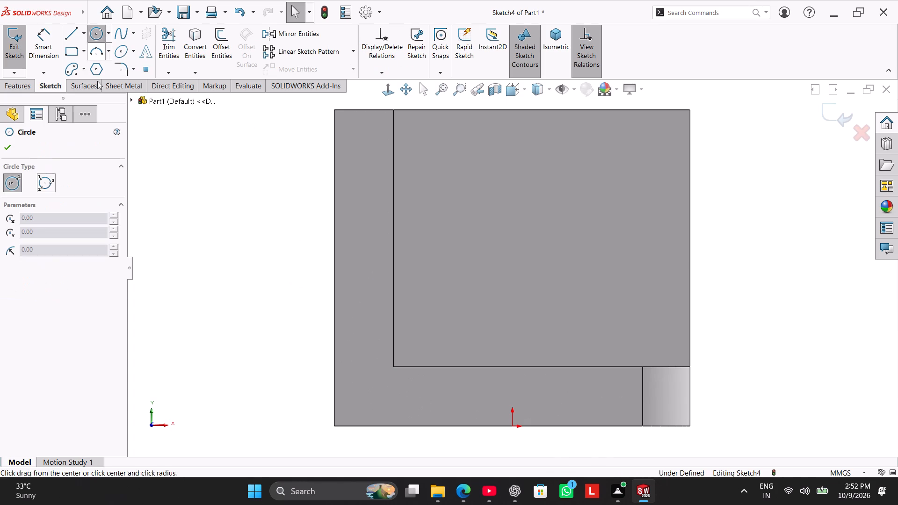
left_click(690, 230)
left_click(621, 268)
right_click(724, 131)
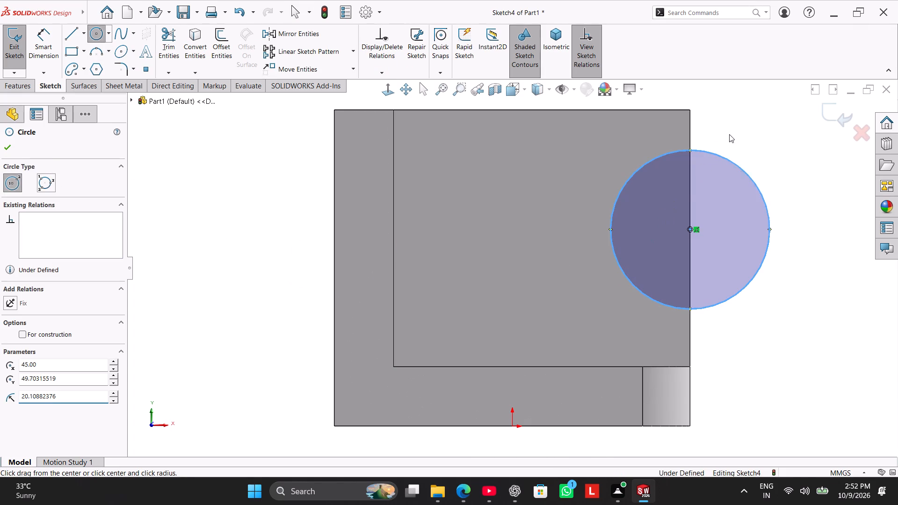
left_click(744, 138)
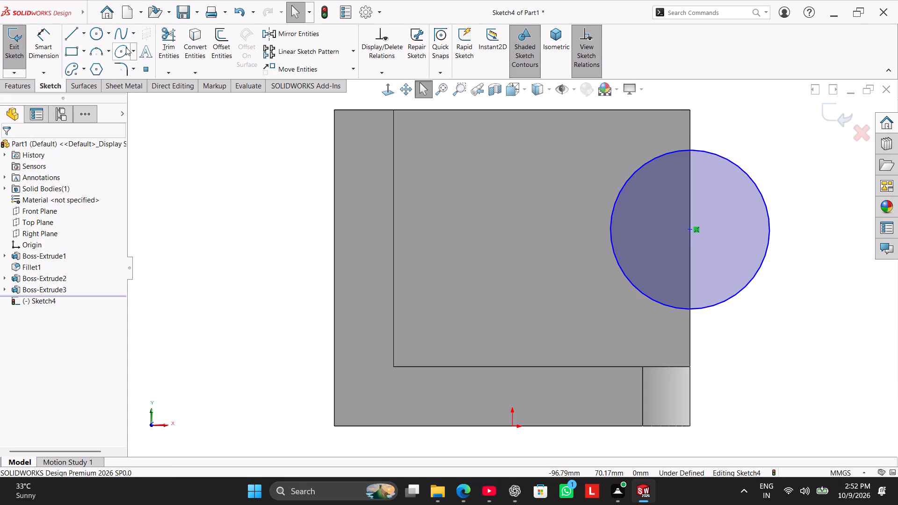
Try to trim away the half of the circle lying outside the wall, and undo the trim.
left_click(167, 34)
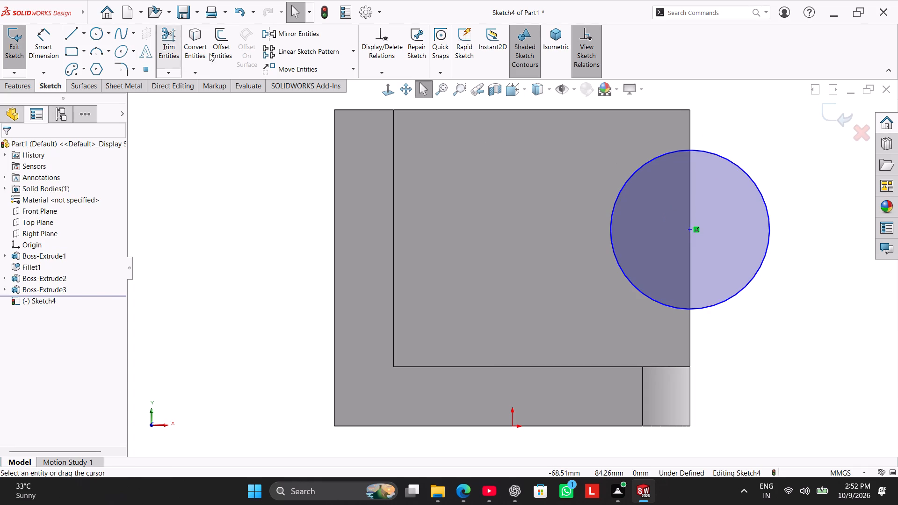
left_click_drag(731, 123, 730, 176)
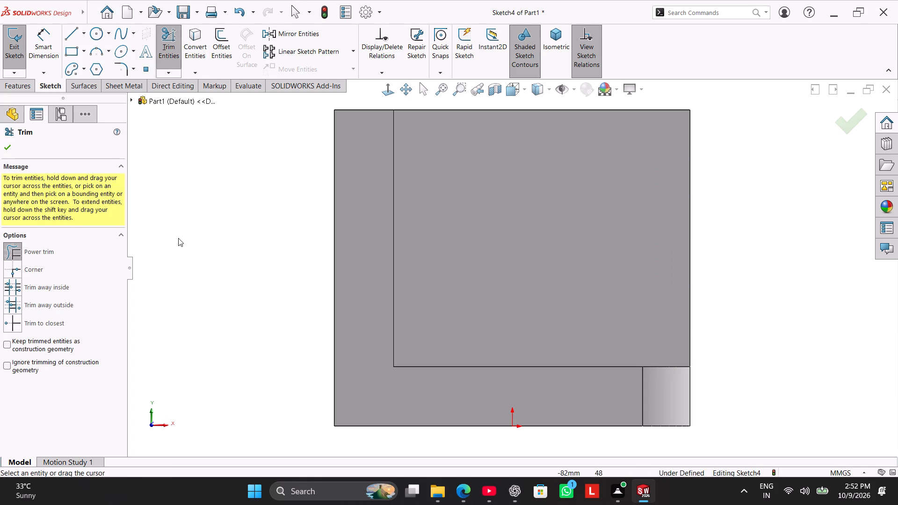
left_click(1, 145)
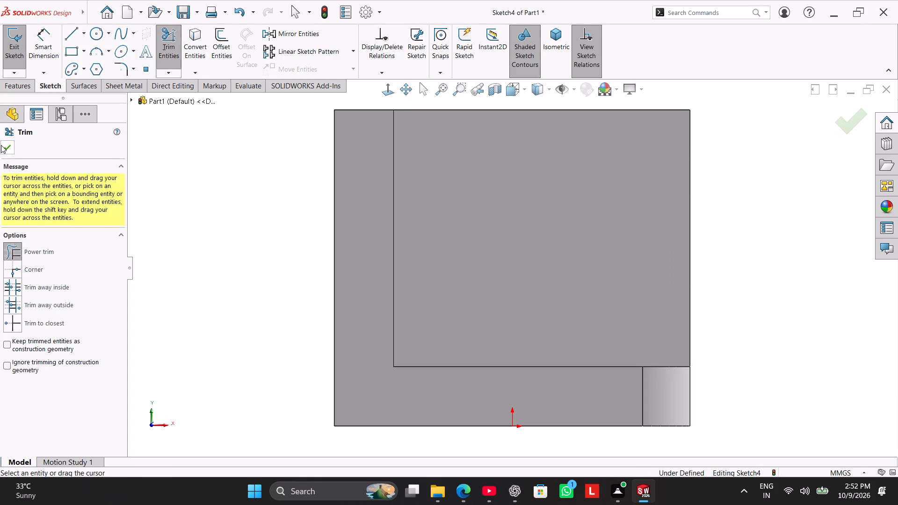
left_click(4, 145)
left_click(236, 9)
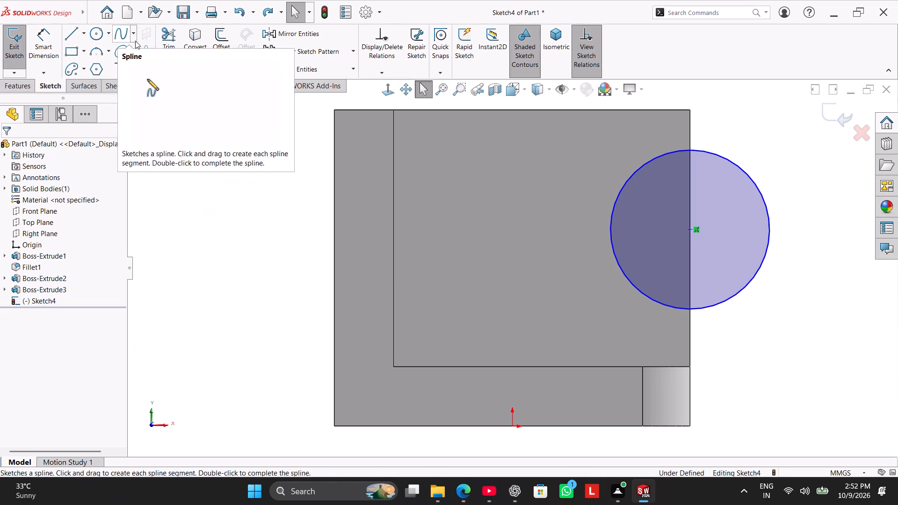
Convert the wall's free vertical edge into a sketch line and trim off the half circle outside it.
left_click(196, 38)
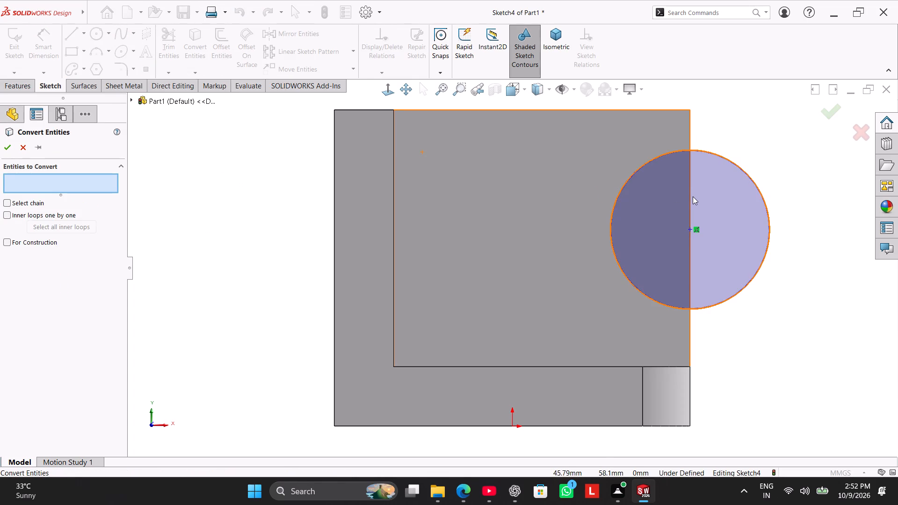
left_click(690, 193)
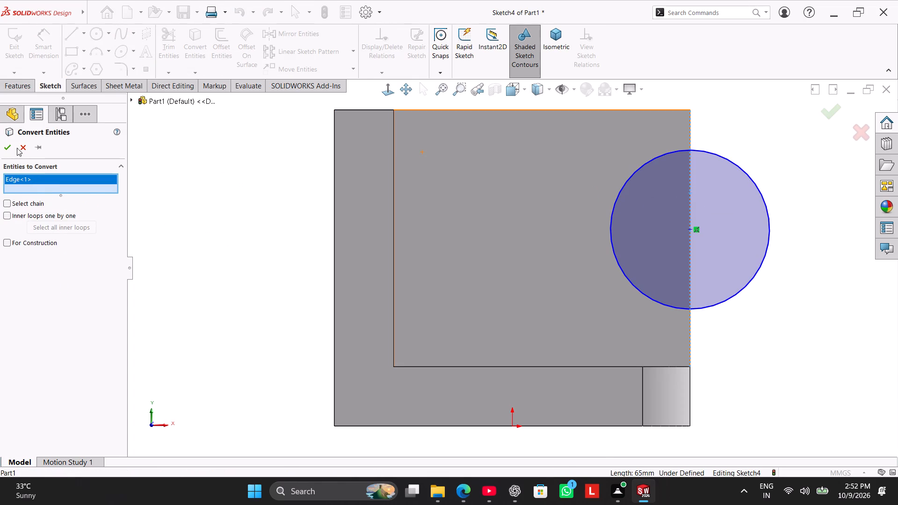
left_click(9, 144)
left_click(172, 39)
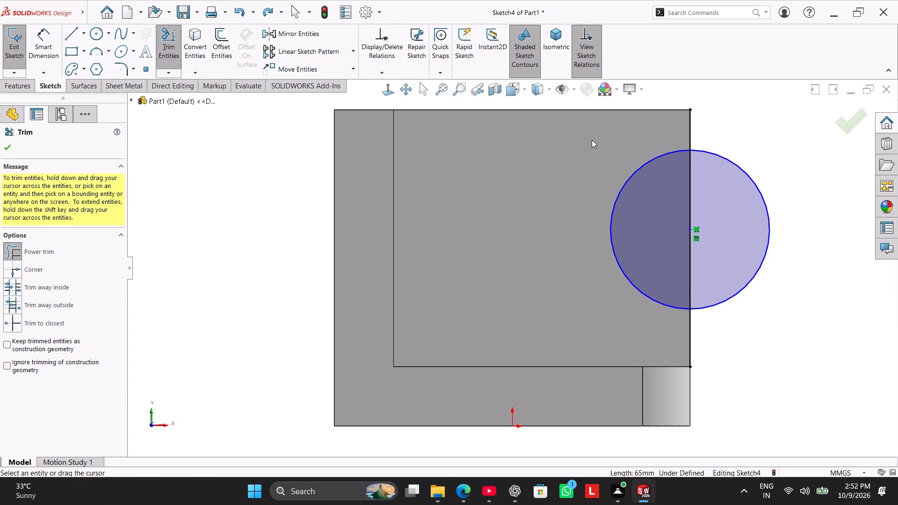
left_click_drag(731, 126, 726, 261)
right_click(753, 204)
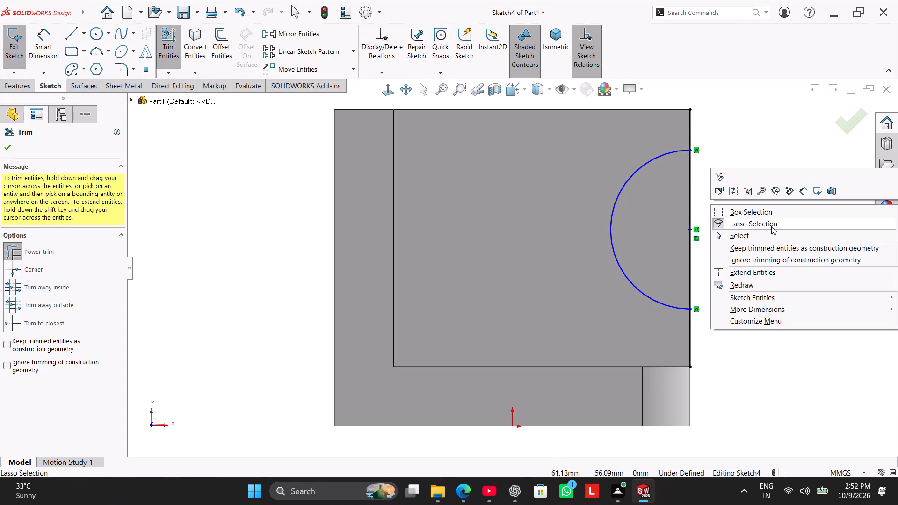
left_click_drag(762, 235, 753, 231)
Dimension the arc's centre 35 mm below the wall's top edge.
left_click(43, 54)
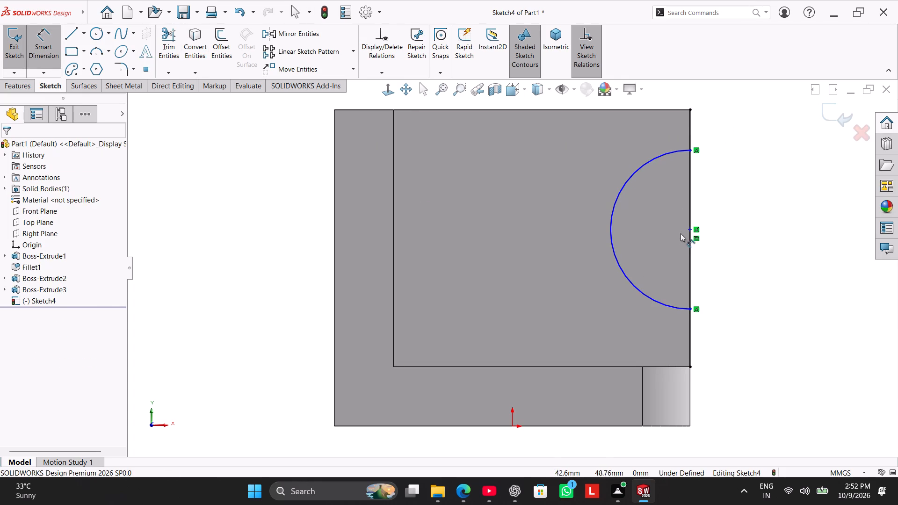
left_click(688, 229)
left_click(678, 111)
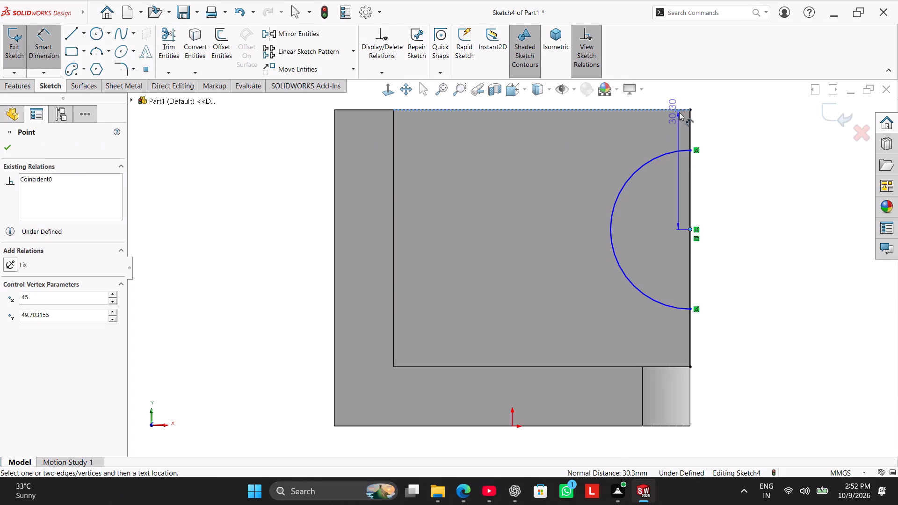
left_click(742, 192)
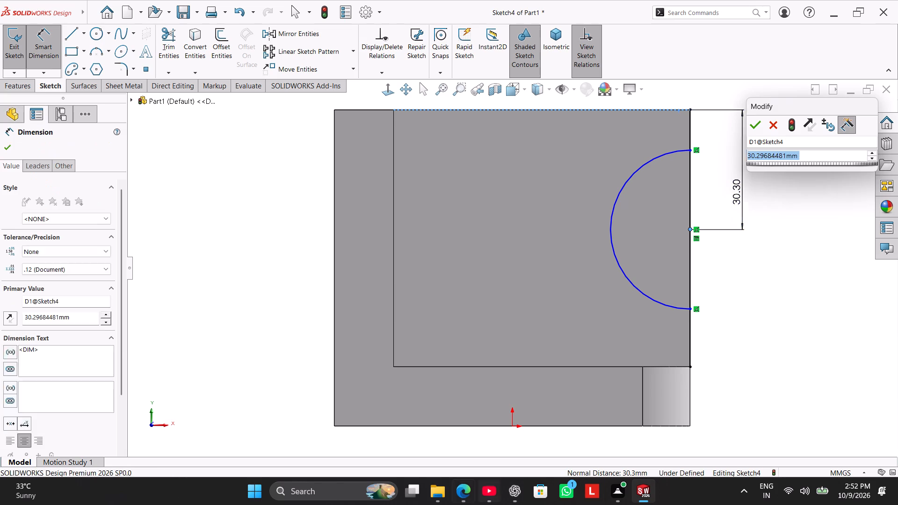
type("35")
key("Return")
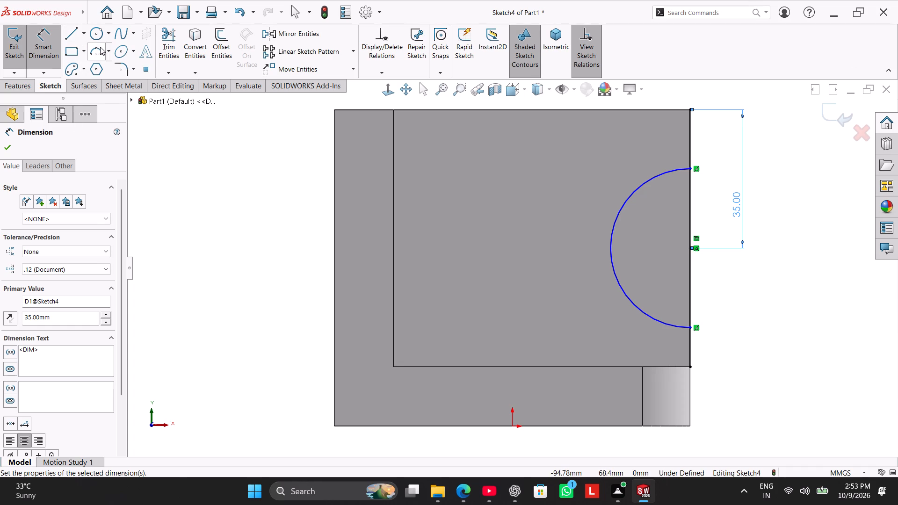
Sketch a smaller circle concentric with the arc and trim off its half outside the wall edge.
left_click(99, 32)
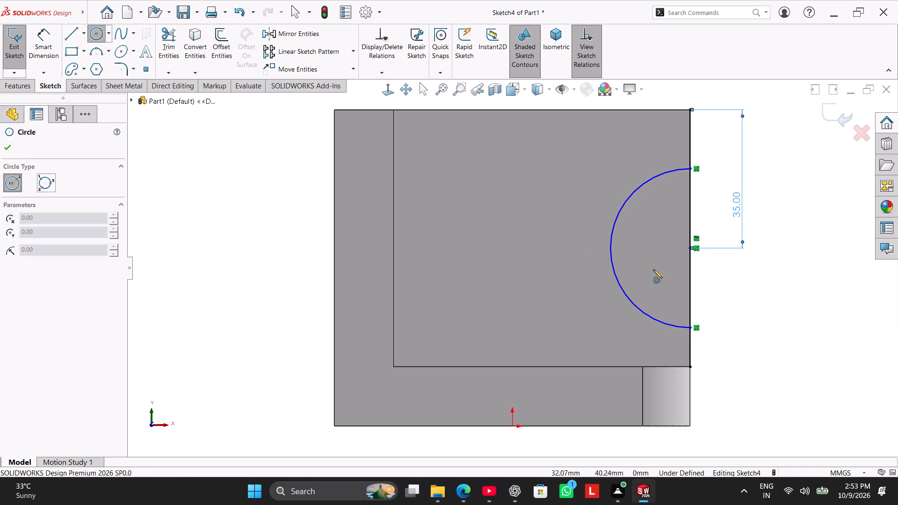
left_click(691, 246)
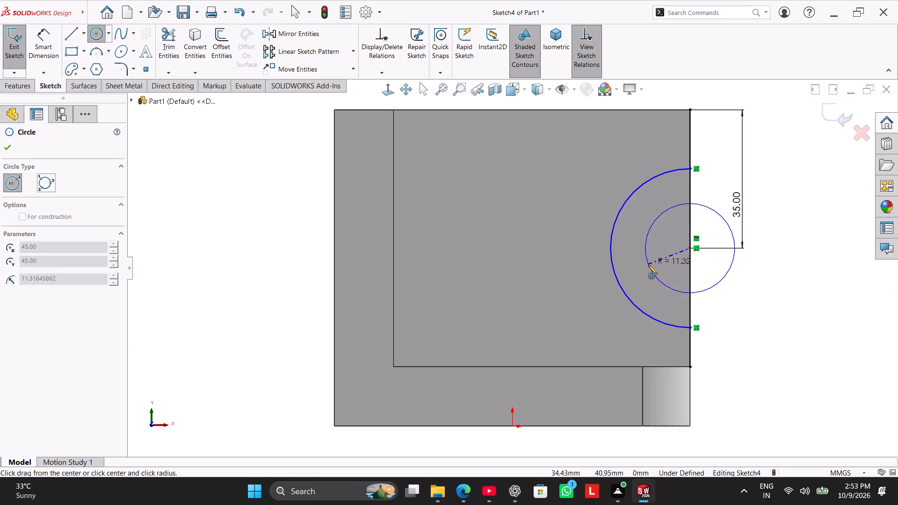
left_click(645, 268)
left_click(175, 52)
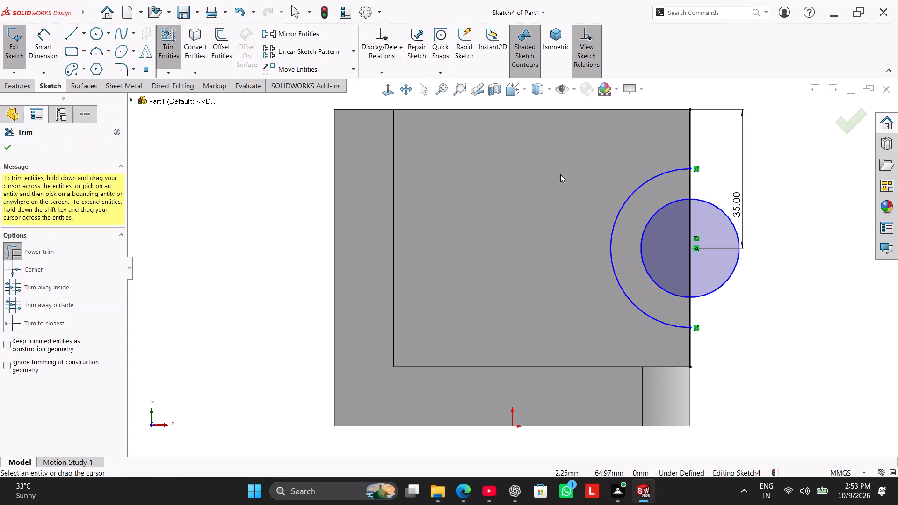
left_click_drag(712, 186, 711, 202)
left_click_drag(711, 202, 711, 220)
right_click(228, 213)
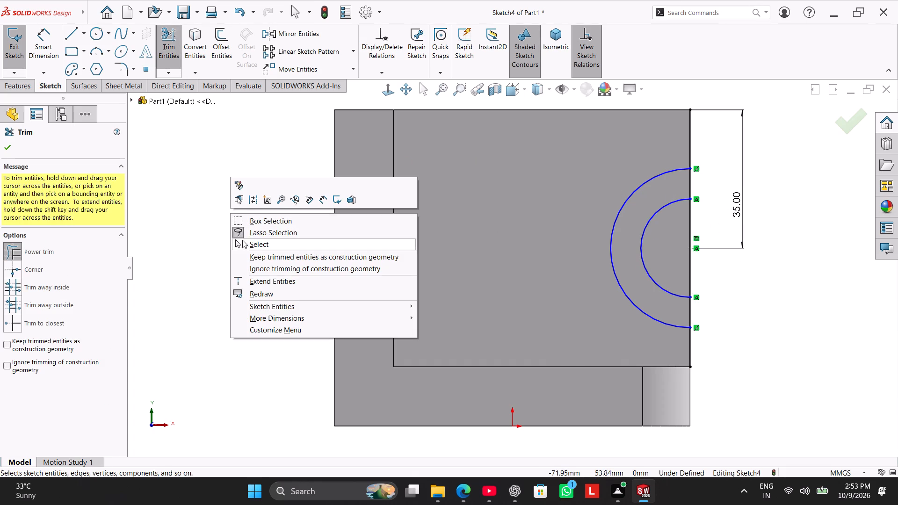
left_click(244, 242)
Dimension the outer arc's radius as 25 mm and the inner arc's radius as 15 mm.
left_click(34, 40)
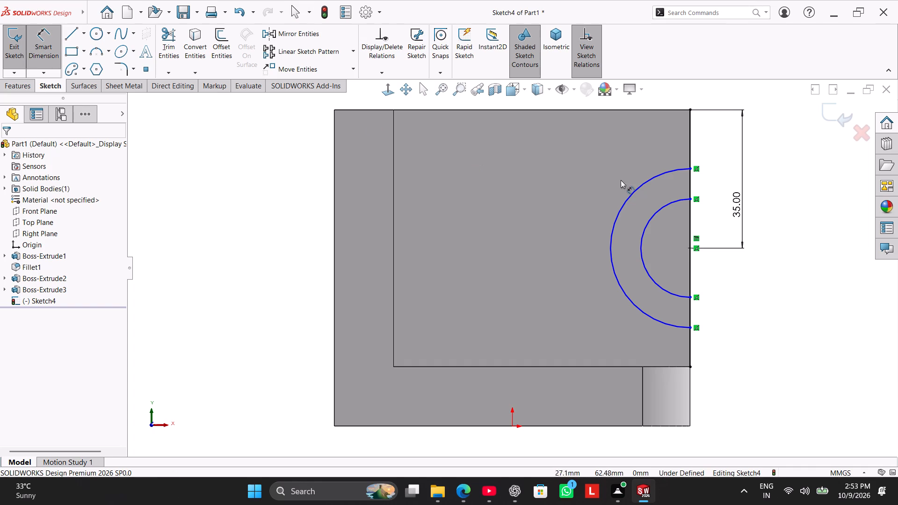
left_click(637, 187)
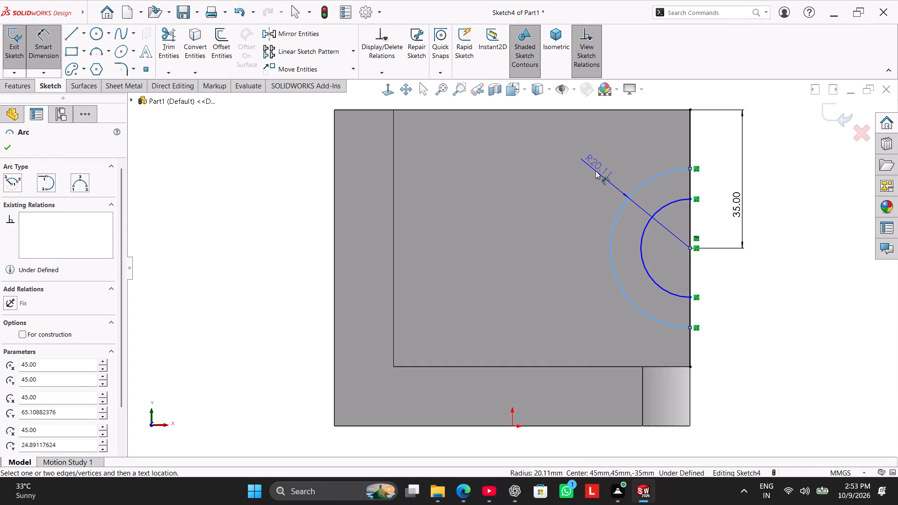
left_click(595, 171)
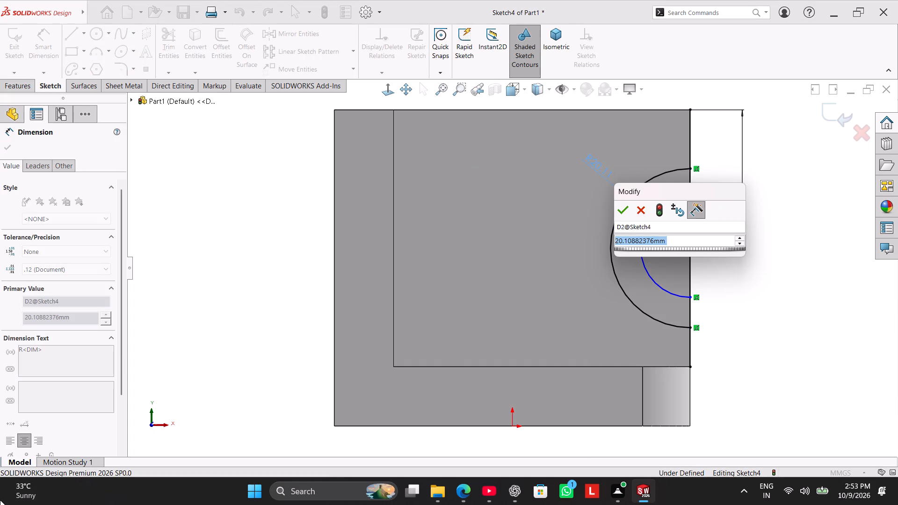
type("25")
key("Return")
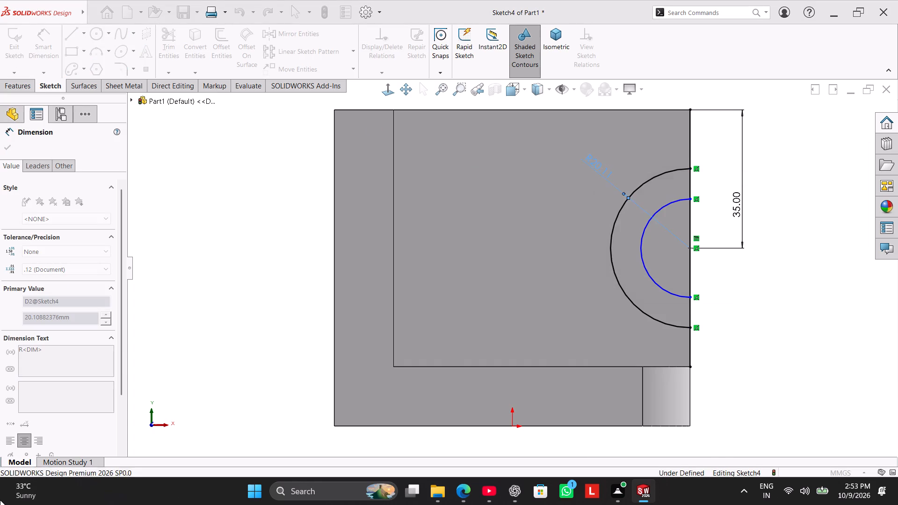
left_click(644, 230)
left_click(561, 185)
type("15")
key("Return")
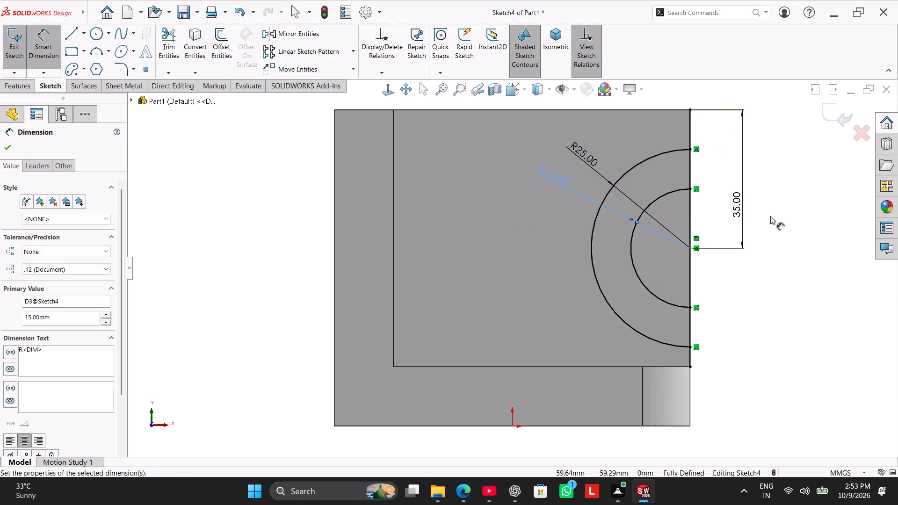
right_click(822, 296)
left_click(843, 327)
Trim the converted edge line's surplus pieces above and below the outer arc to close the semicircular profile.
scroll(768, 251, "up", 1)
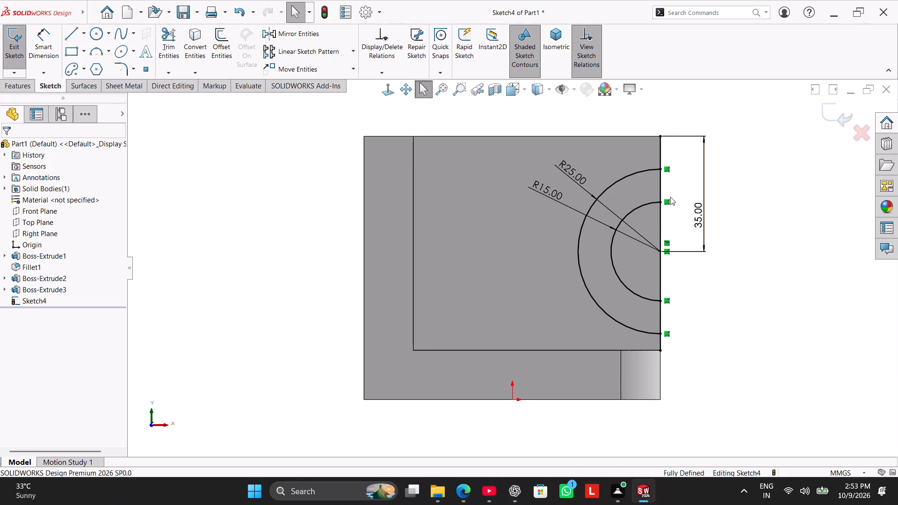
middle_click_drag(778, 250, 733, 226)
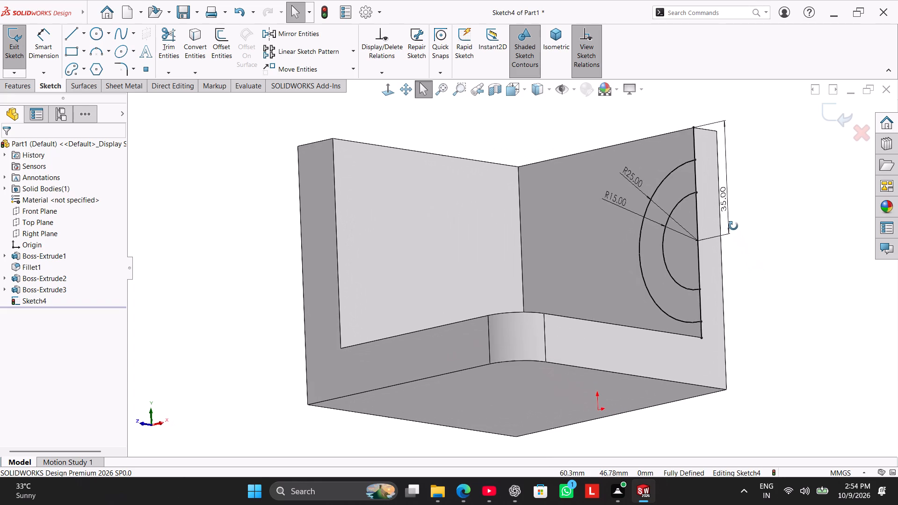
middle_click_drag(733, 226, 766, 247)
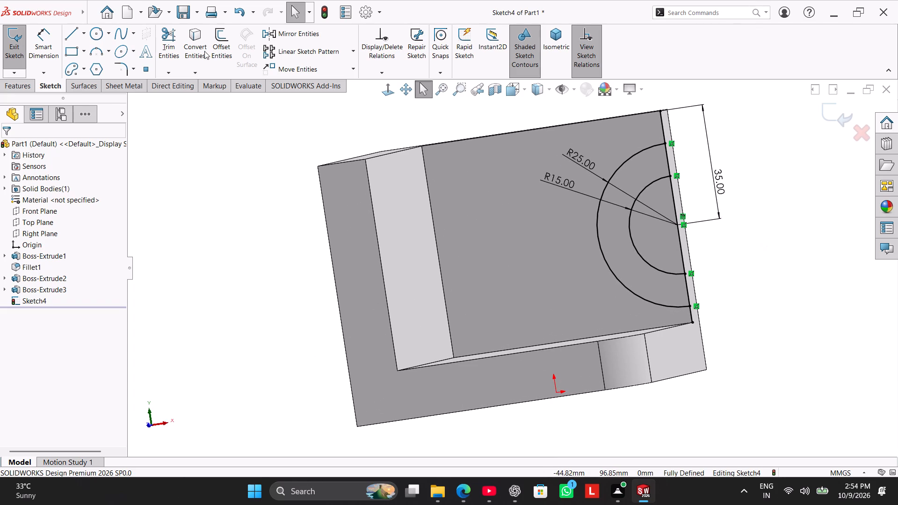
left_click(168, 34)
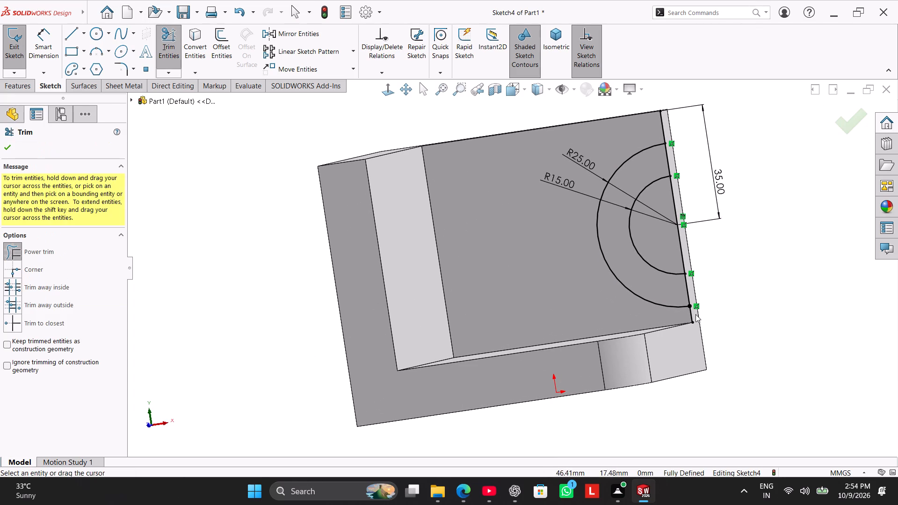
left_click_drag(715, 313, 666, 313)
left_click_drag(675, 127, 620, 137)
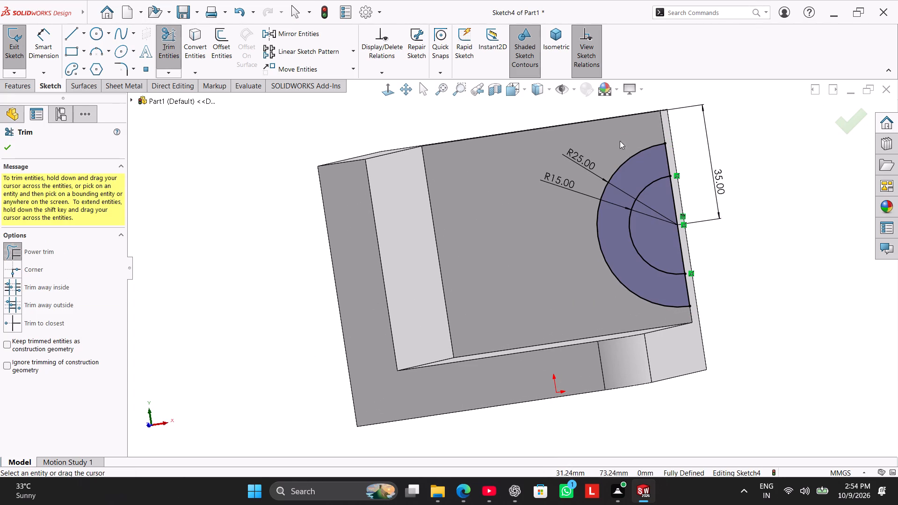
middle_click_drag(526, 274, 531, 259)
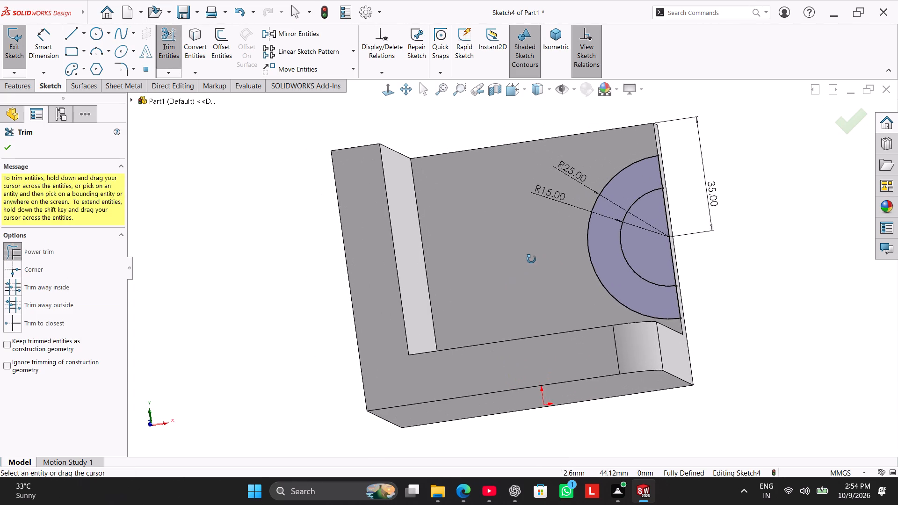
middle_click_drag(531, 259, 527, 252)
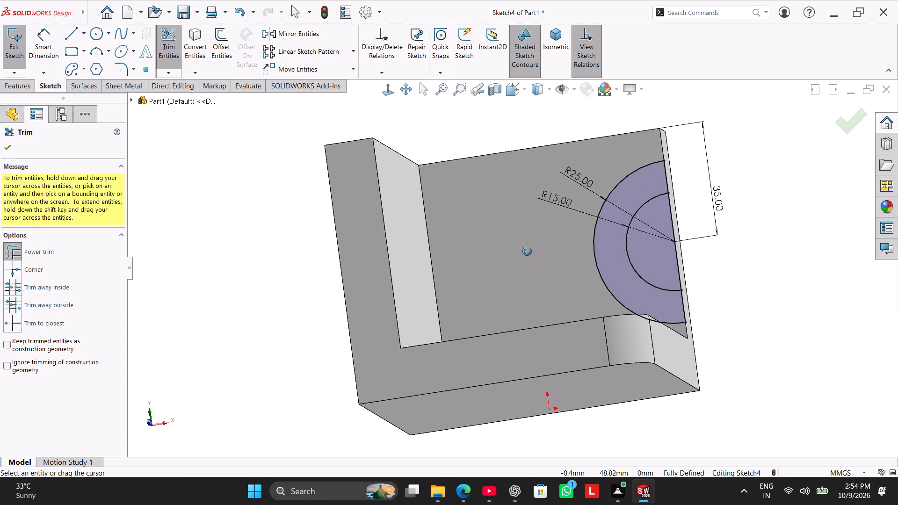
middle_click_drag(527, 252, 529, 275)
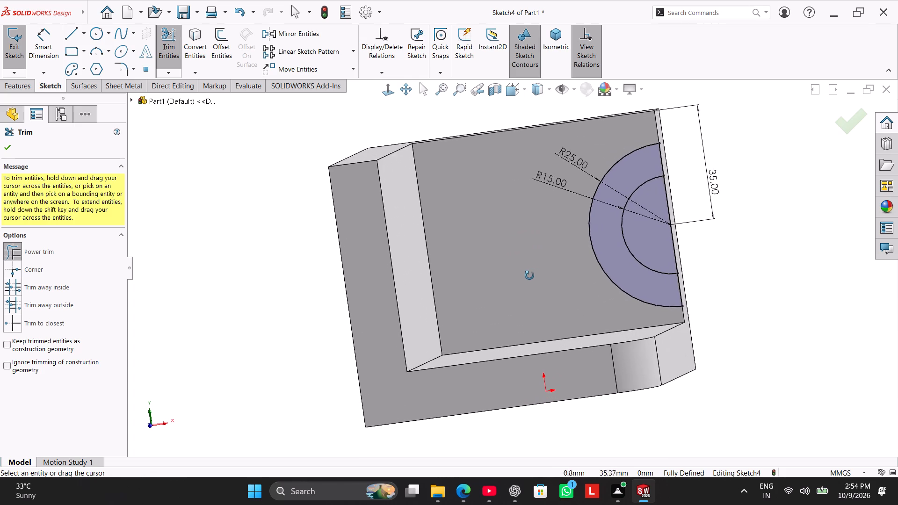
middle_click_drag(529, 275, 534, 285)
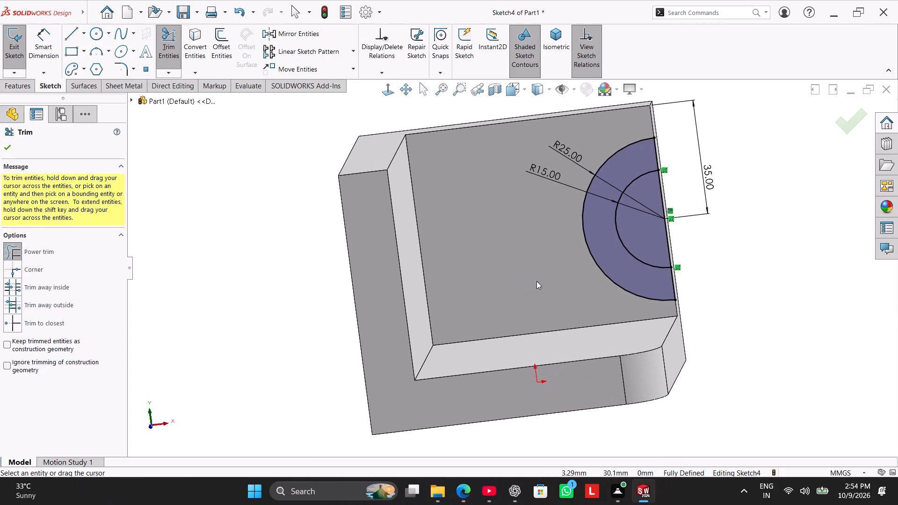
Cut the inner R15 semicircular region through the back wall with an Extruded Cut set to Up To Next.
scroll(539, 276, "up", 2)
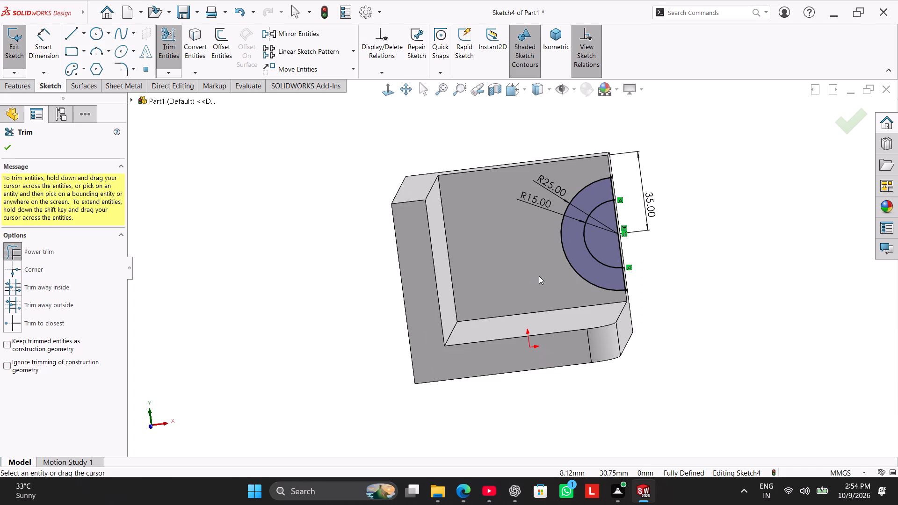
right_click(282, 190)
left_click(314, 217)
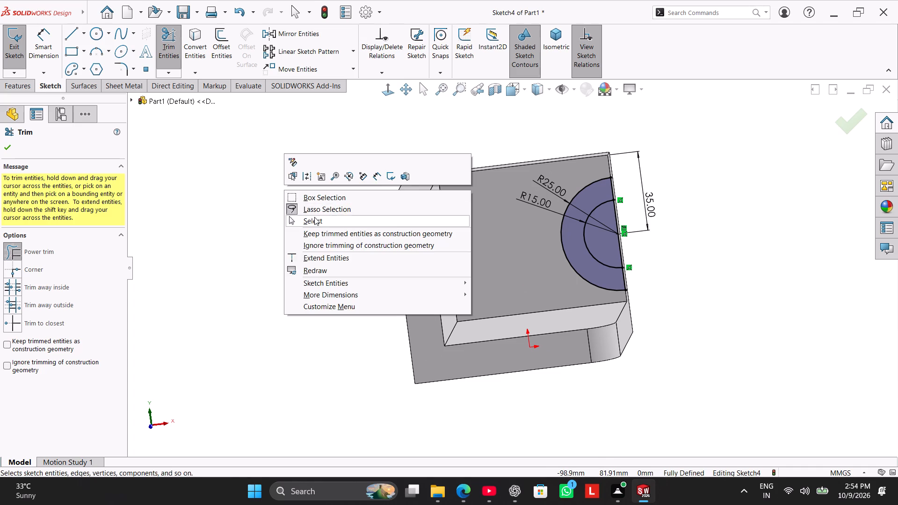
left_click(19, 83)
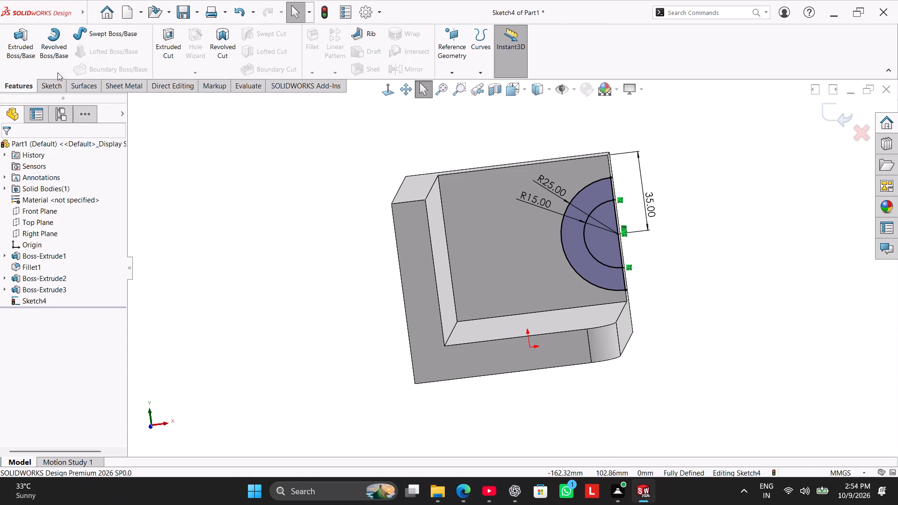
left_click(168, 36)
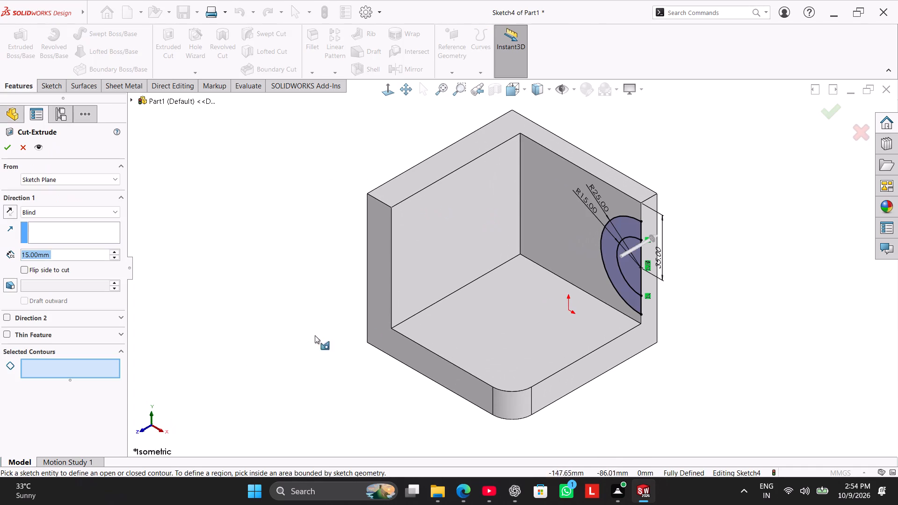
left_click(631, 268)
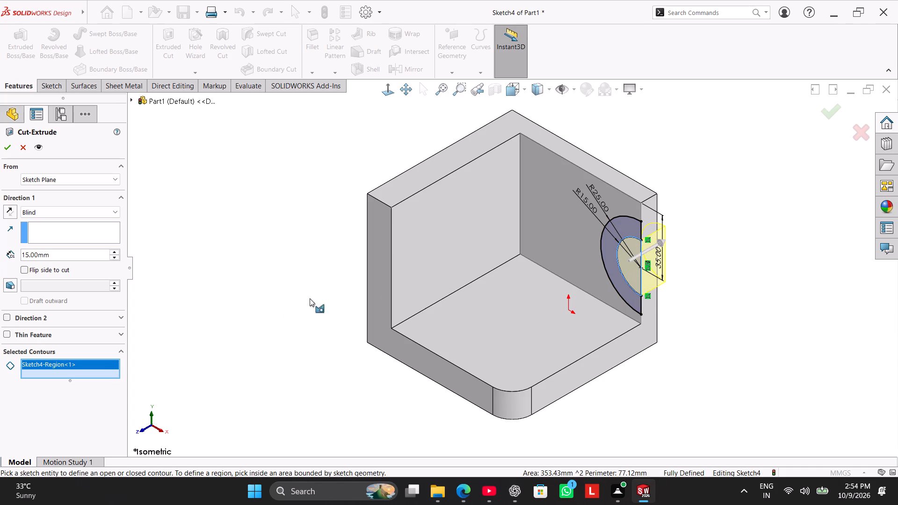
left_click(42, 209)
left_click(52, 244)
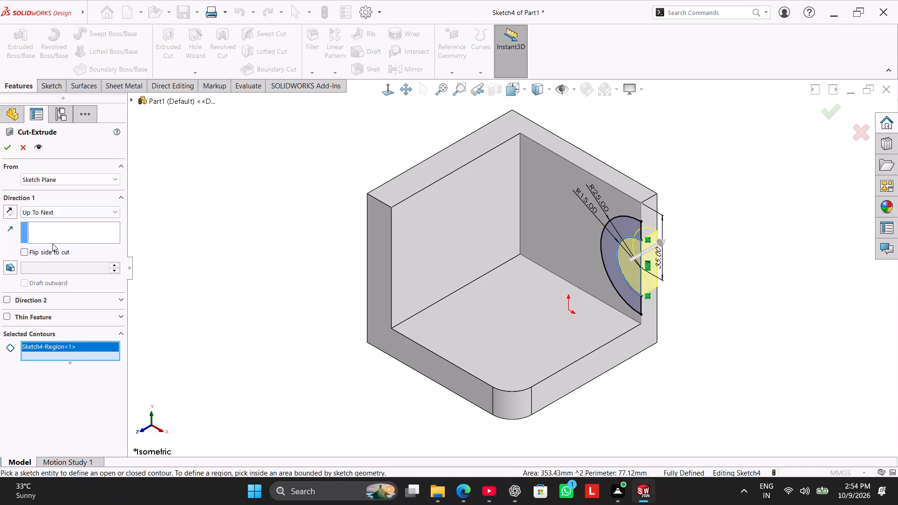
left_click(12, 146)
left_click(237, 209)
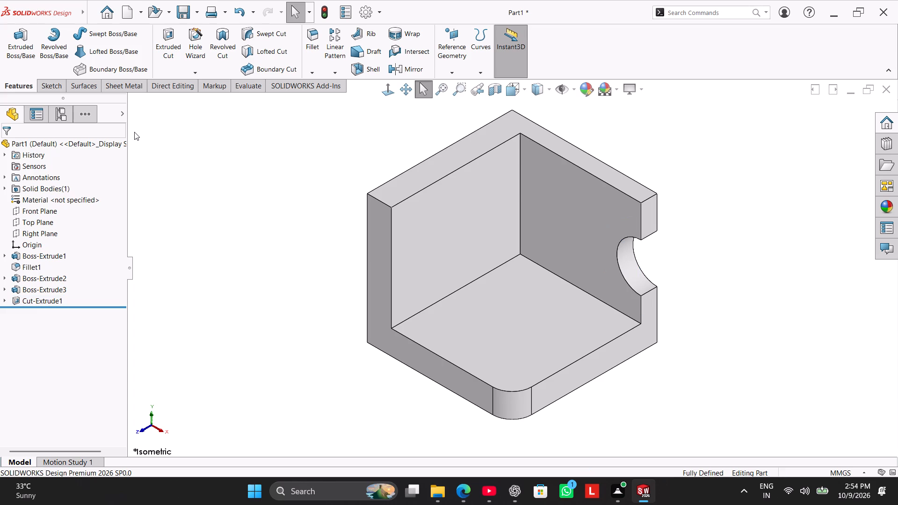
Reuse the same sketch to cut the ring region between the R25 and R15 arcs to a blind depth of 5 mm.
left_click(165, 54)
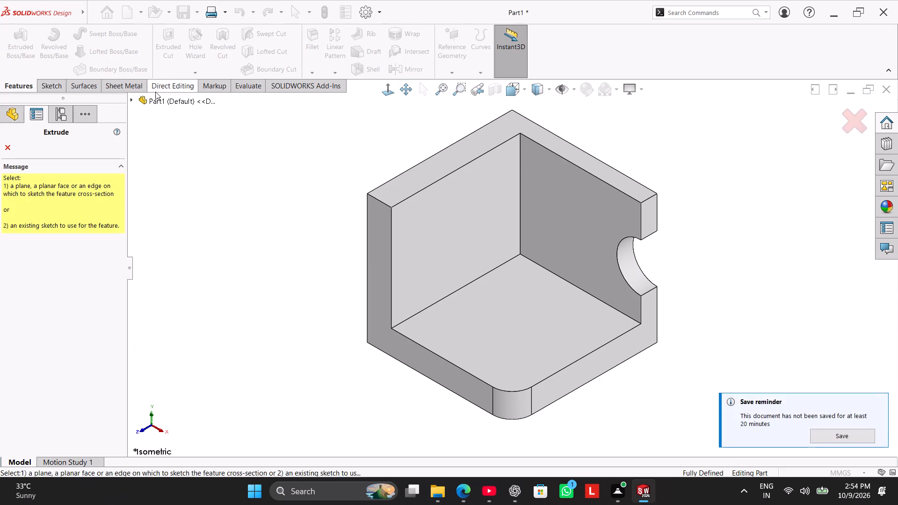
left_click(135, 99)
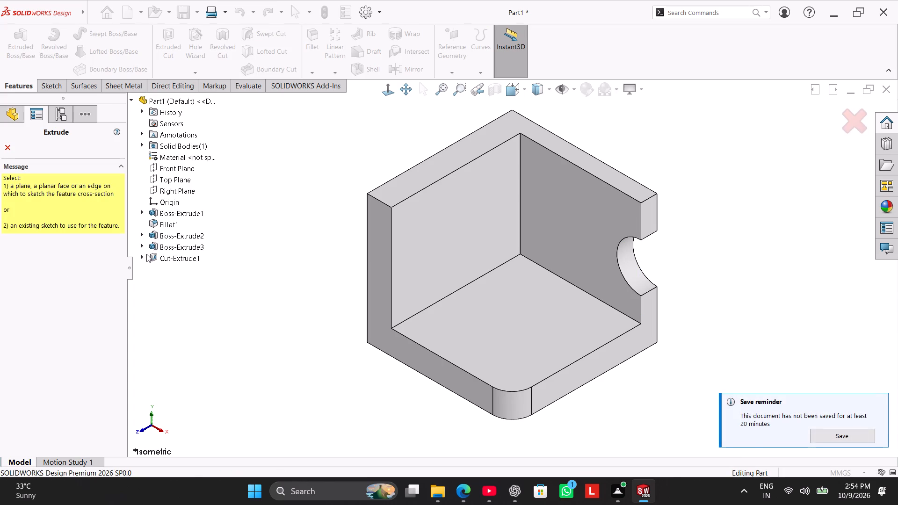
left_click(146, 254)
left_click(175, 267)
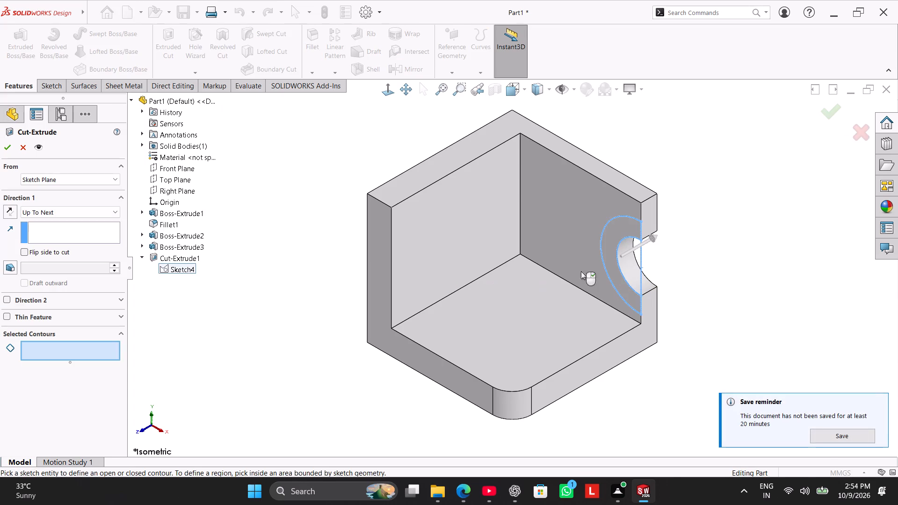
middle_click_drag(680, 270, 702, 250)
left_click(43, 347)
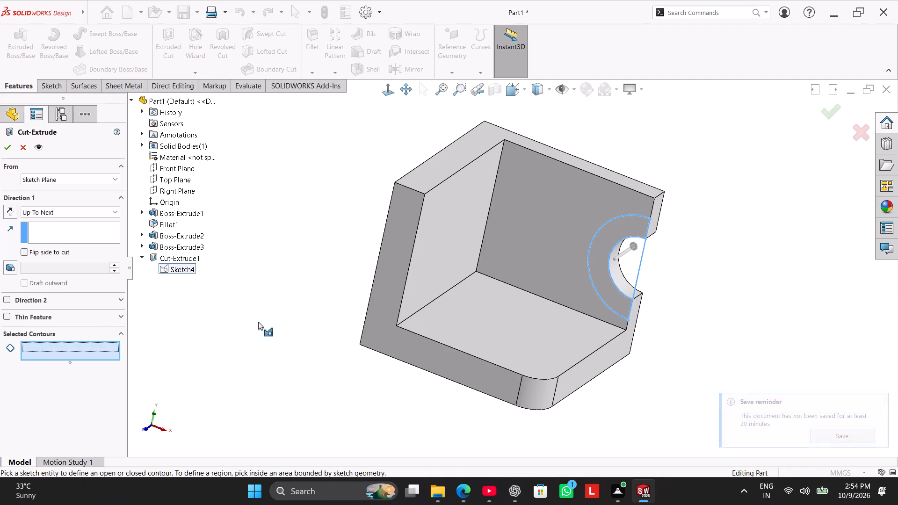
left_click(605, 260)
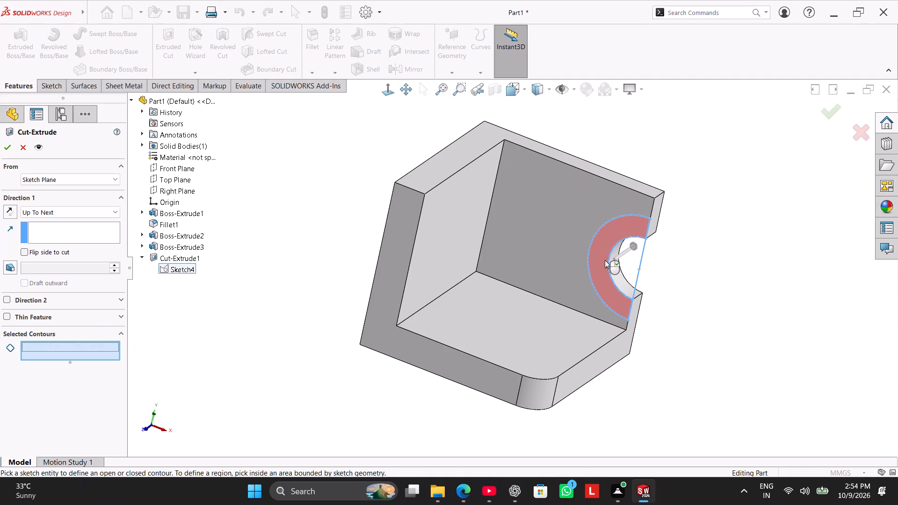
left_click(65, 211)
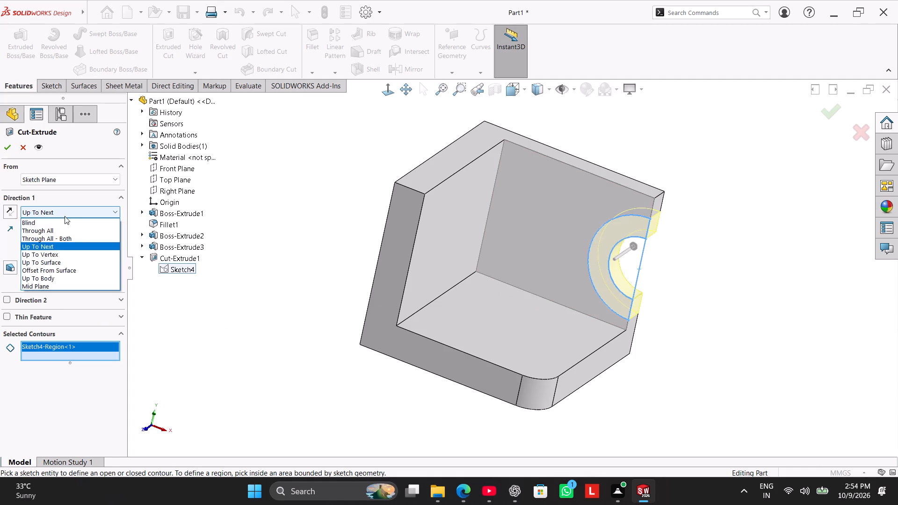
left_click(63, 224)
double_click(63, 252)
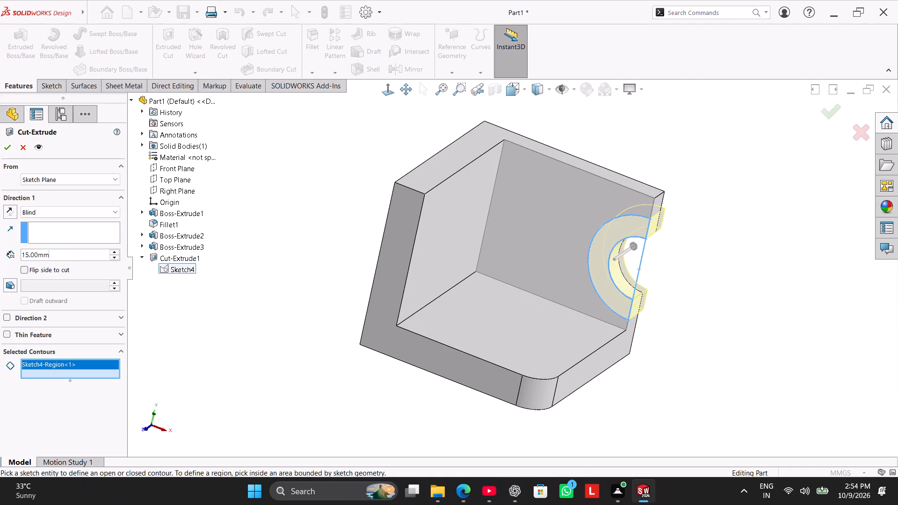
key("5")
key("Return")
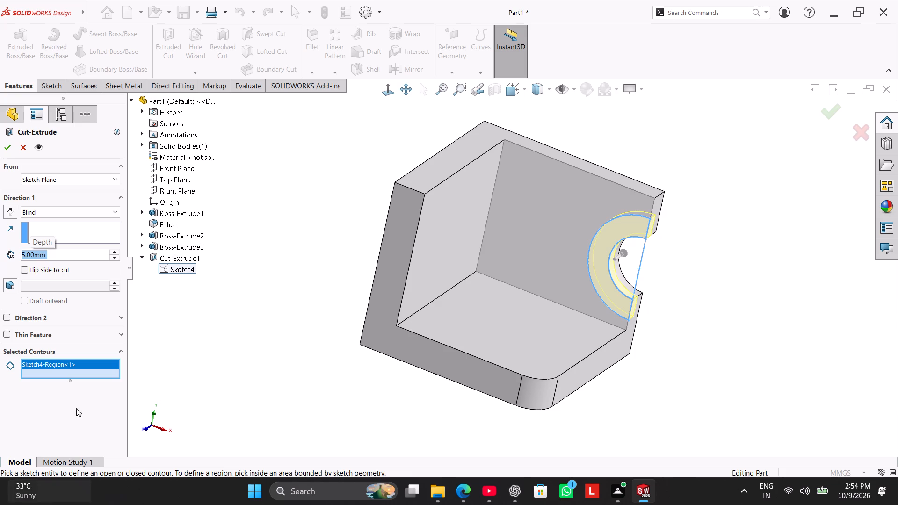
left_click(9, 147)
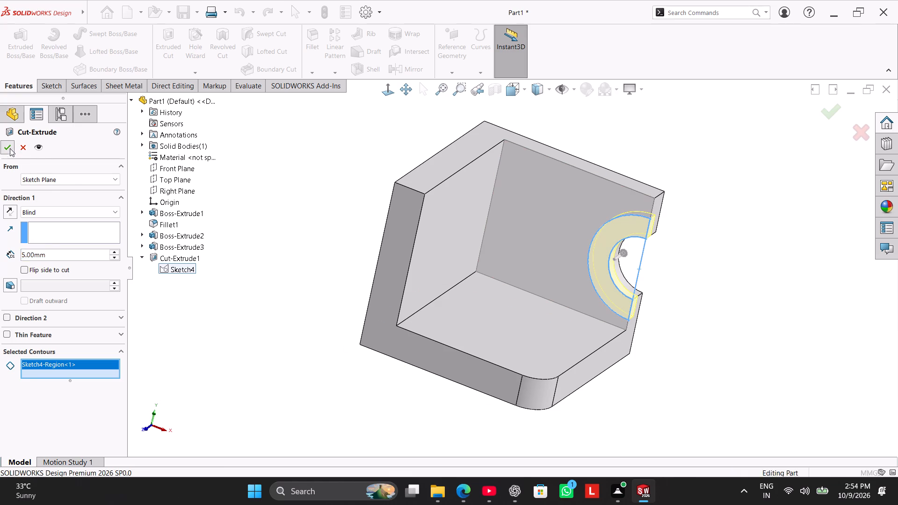
left_click(374, 231)
right_click_drag(346, 248, 406, 174)
left_click(210, 272)
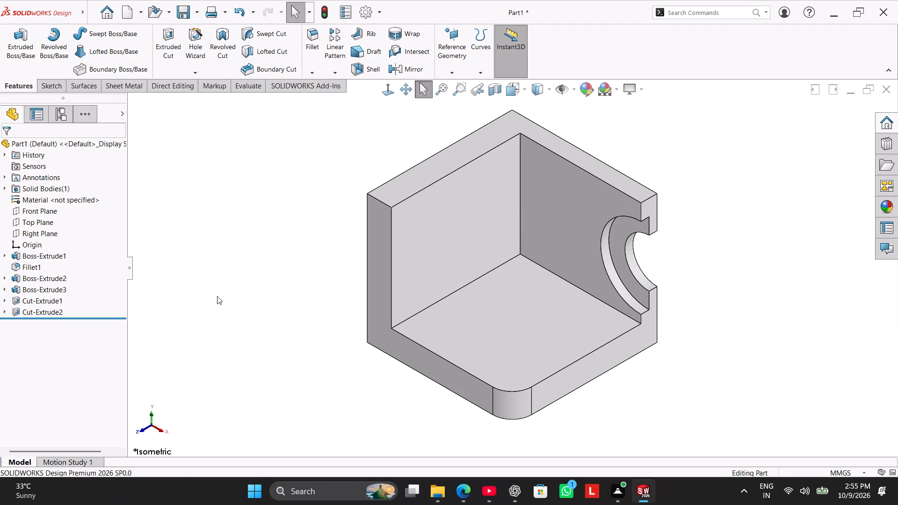
Edit the side wall's extrusion sketch, adding a circle of about 21 mm radius centred on the rectangle's top edge.
right_click(442, 229)
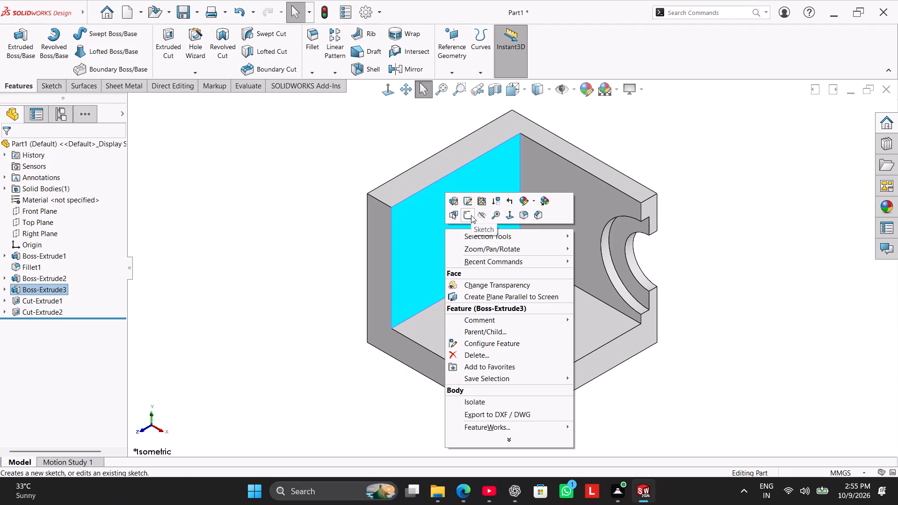
left_click(227, 318)
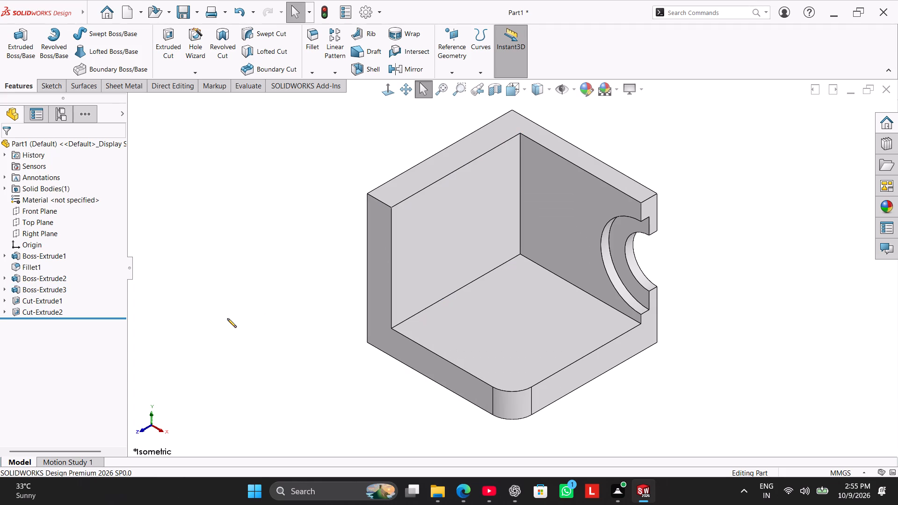
left_click(51, 290)
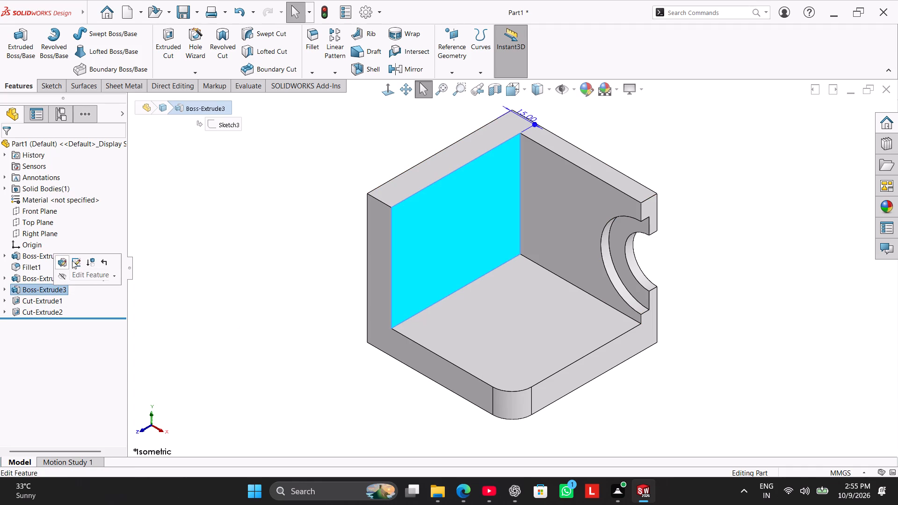
left_click(78, 263)
left_click(159, 286)
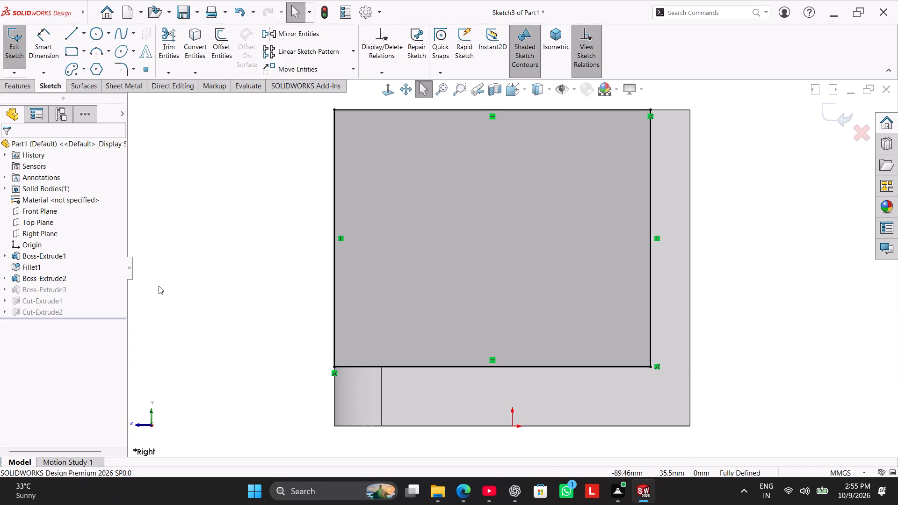
scroll(595, 161, "up", 2)
scroll(591, 149, "down", 1)
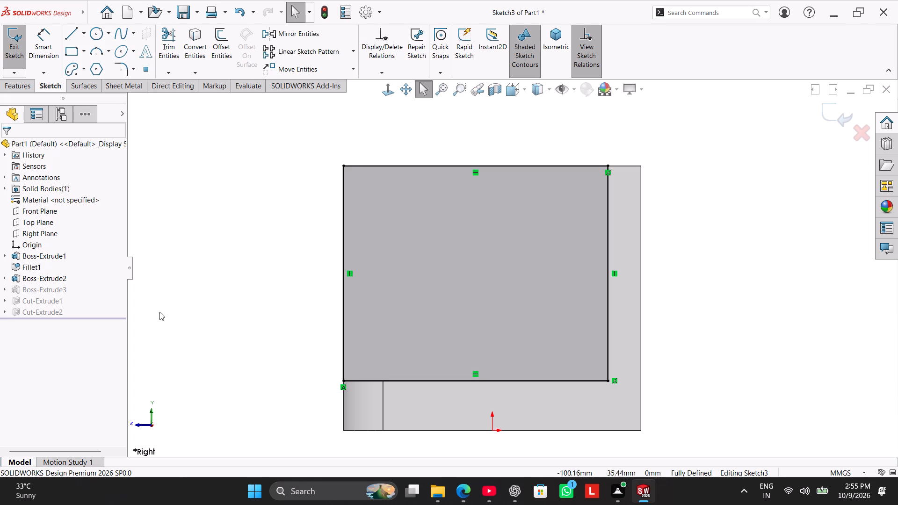
left_click(99, 30)
left_click(468, 165)
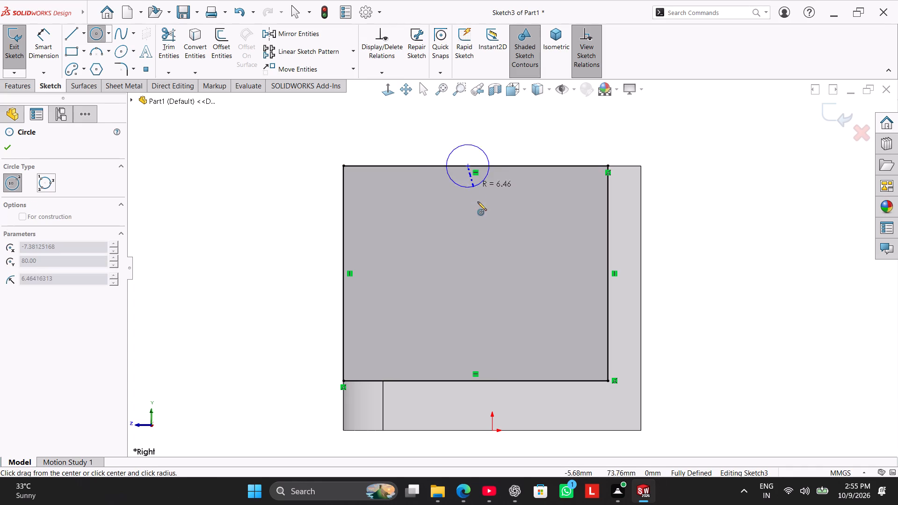
left_click(481, 235)
right_click(230, 157)
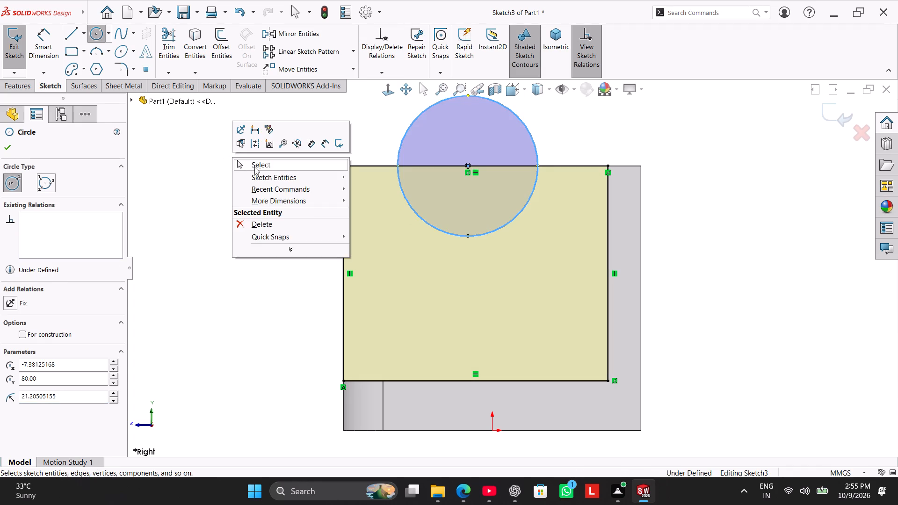
left_click(254, 167)
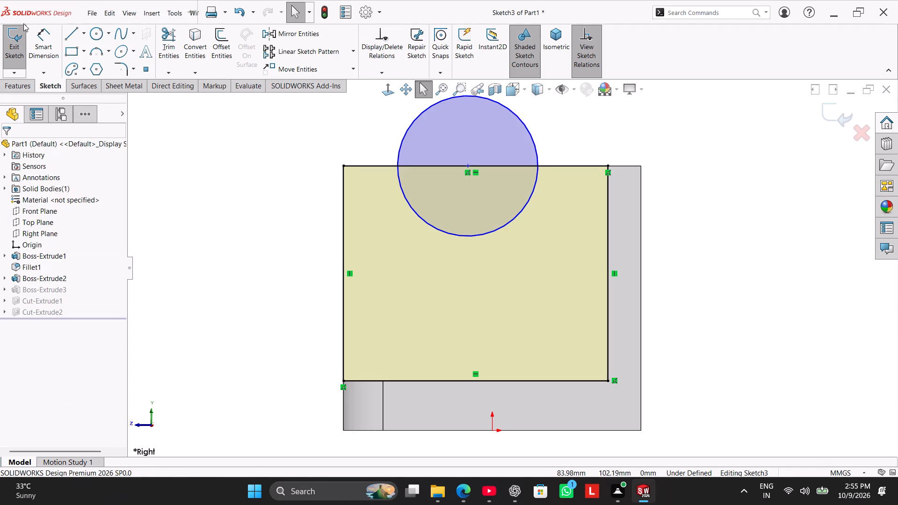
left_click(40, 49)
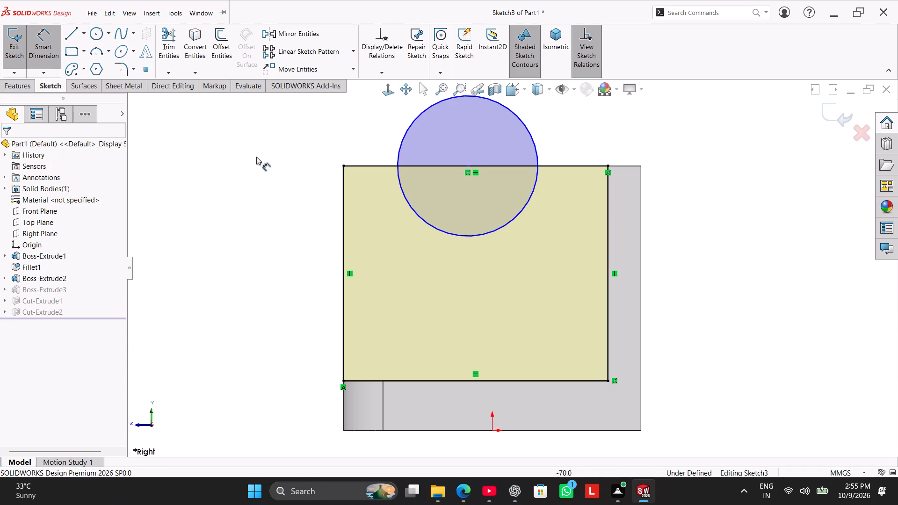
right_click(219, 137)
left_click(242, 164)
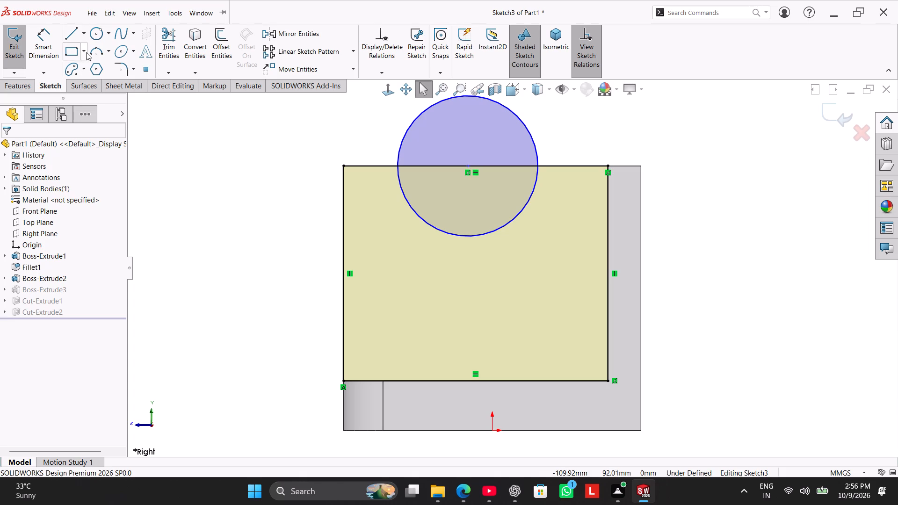
Trim away the circle's lower half inside the side wall rectangle, leaving the arc above the top edge.
left_click(167, 41)
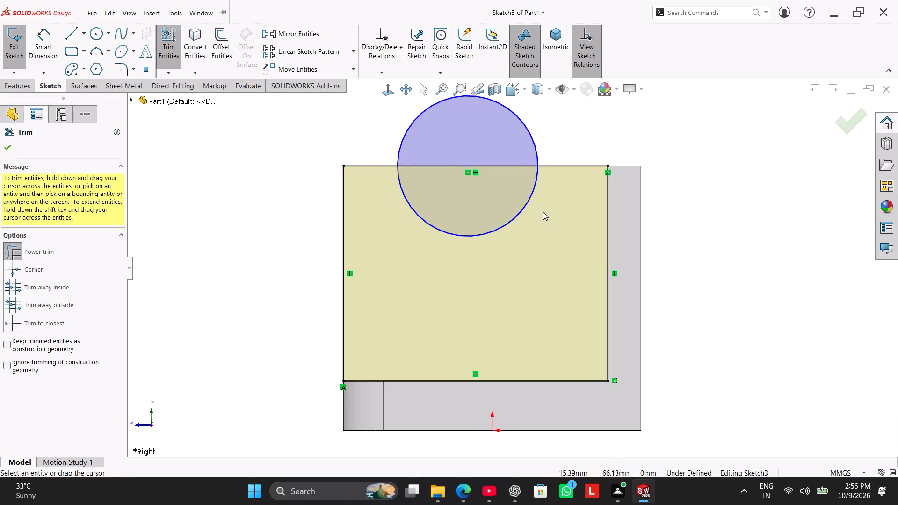
left_click_drag(543, 210, 488, 206)
right_click(271, 142)
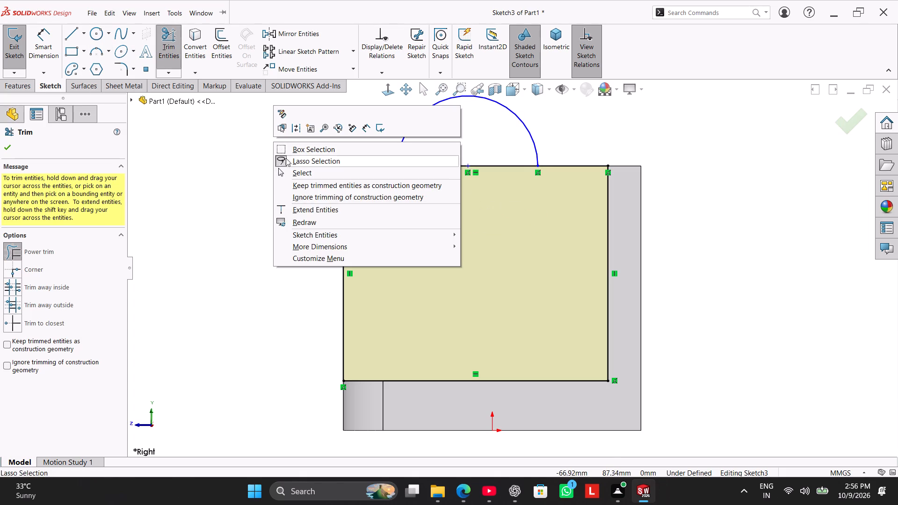
left_click_drag(291, 170, 287, 171)
Dimension the arc above the side wall with a radius of 25 mm.
left_click(49, 51)
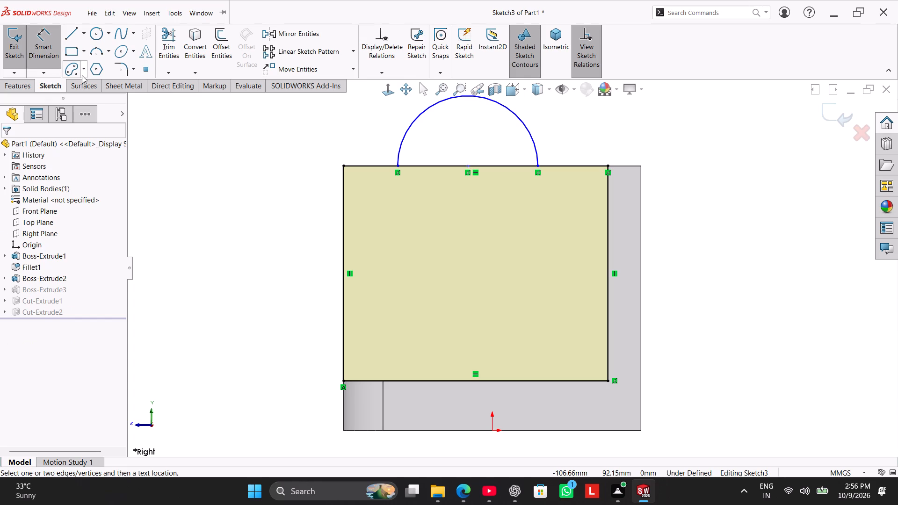
left_click(413, 123)
left_click(368, 102)
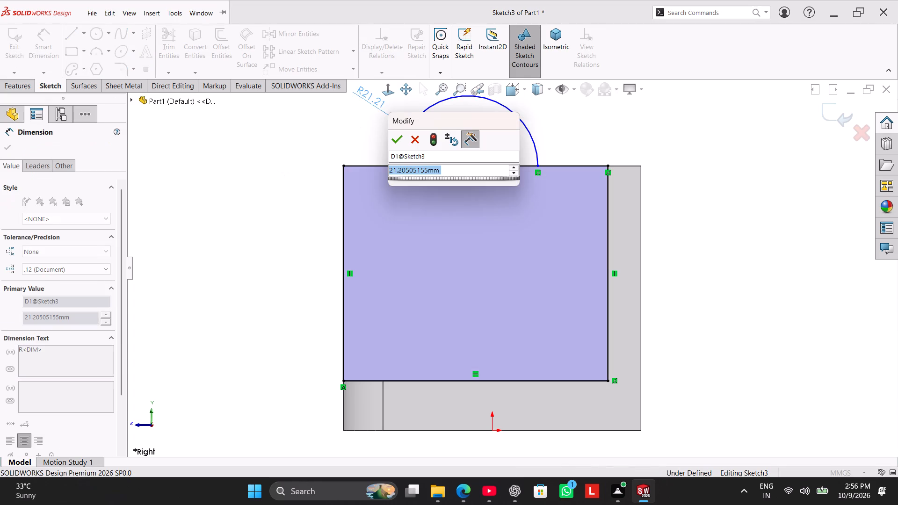
key("2")
key("5")
key("Return")
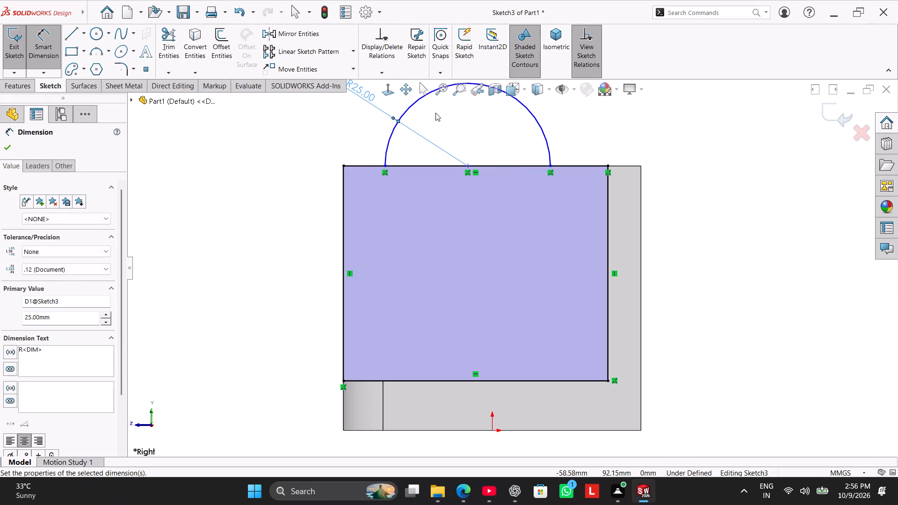
Dimension the arc's centre 40 mm from the side wall rectangle's front vertical edge.
left_click(469, 167)
left_click(340, 188)
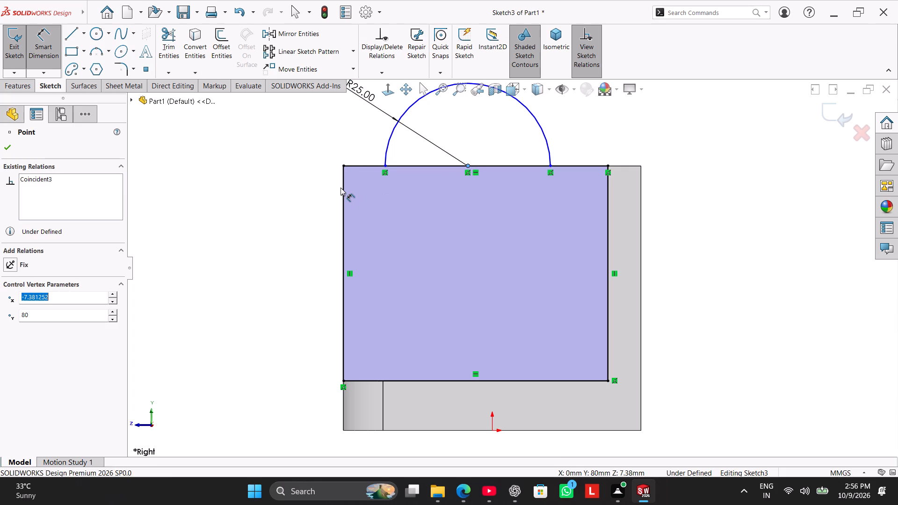
left_click(341, 195)
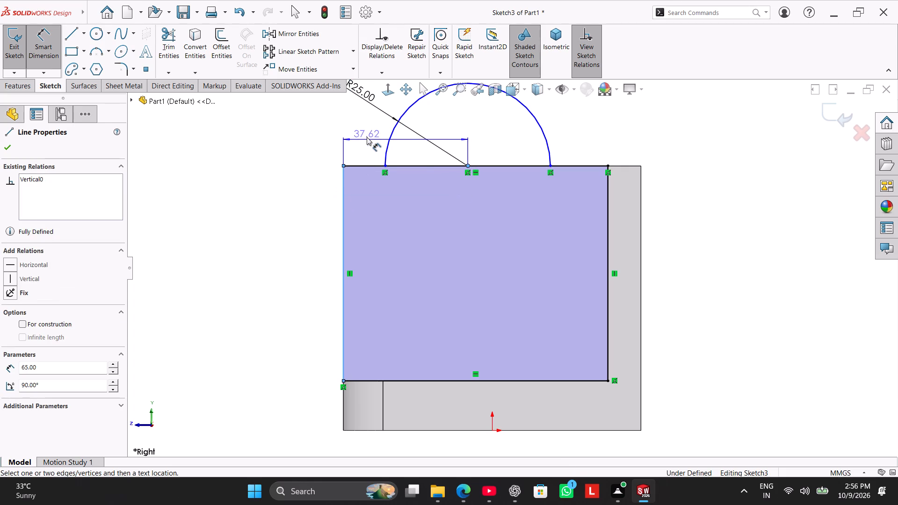
left_click(367, 137)
key("4")
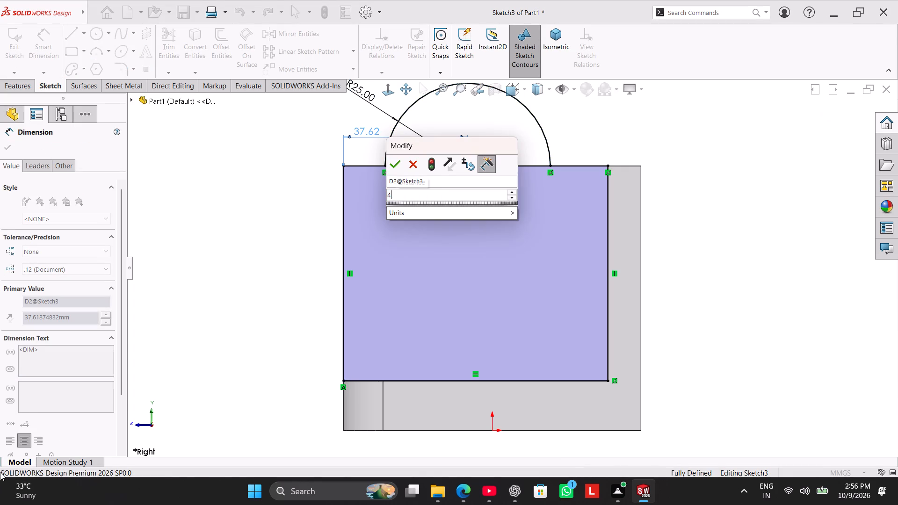
key("0")
key("Return")
Move the 40 mm and R25 dimension labels apart so they sit clear above the arc.
scroll(311, 268, "up", 1)
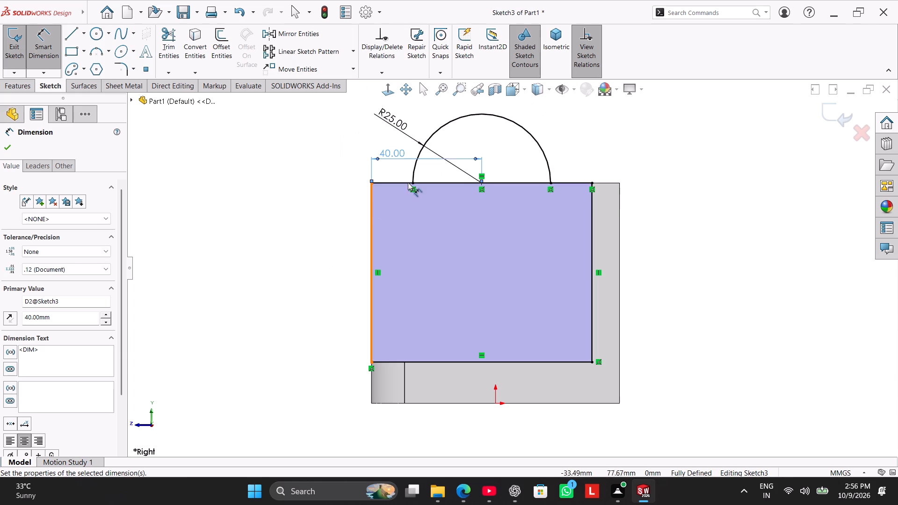
left_click_drag(400, 155, 408, 115)
scroll(413, 132, "up", 2)
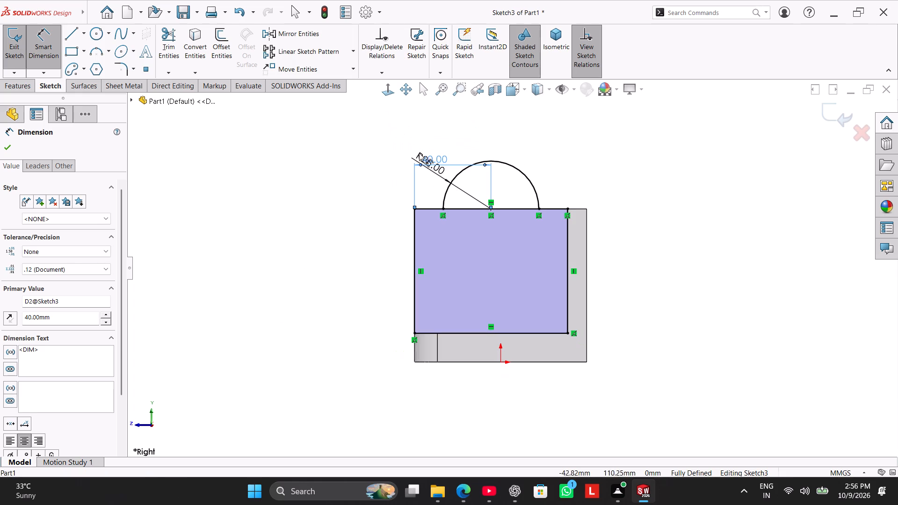
left_click_drag(444, 160, 444, 136)
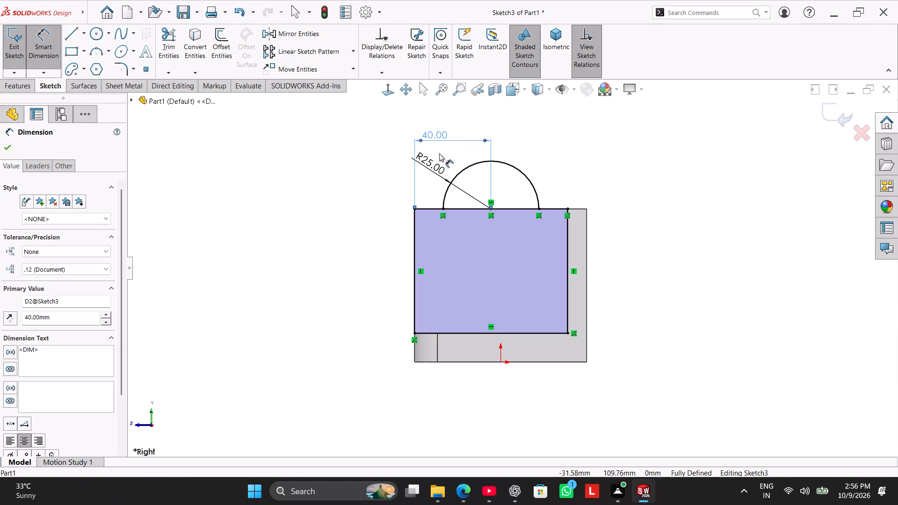
left_click_drag(433, 163, 438, 160)
right_click(360, 180)
left_click(391, 206)
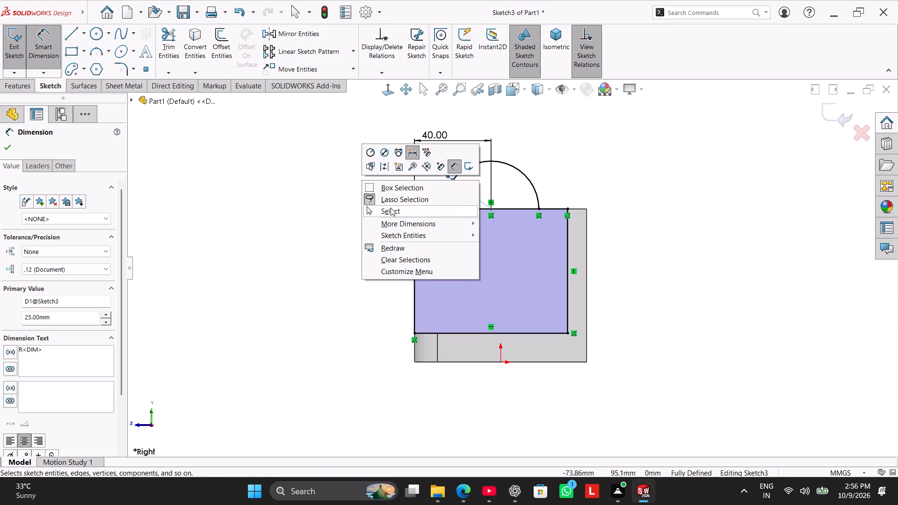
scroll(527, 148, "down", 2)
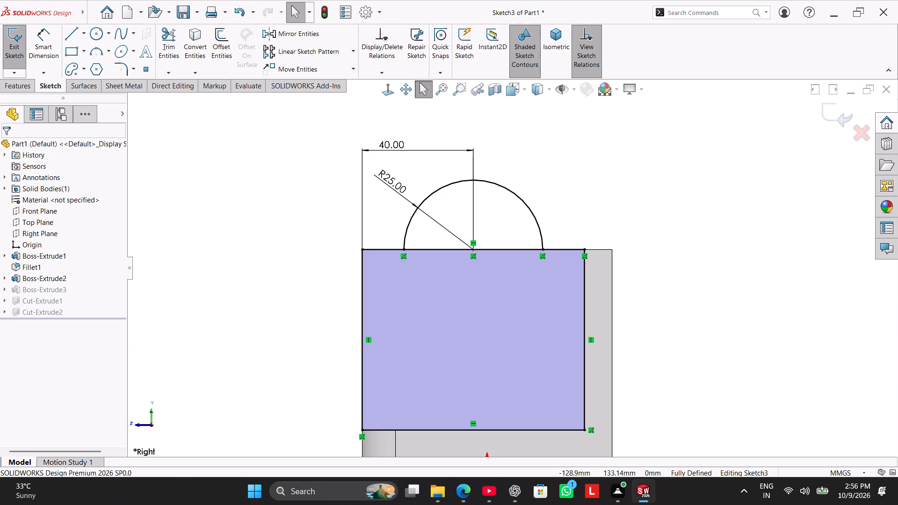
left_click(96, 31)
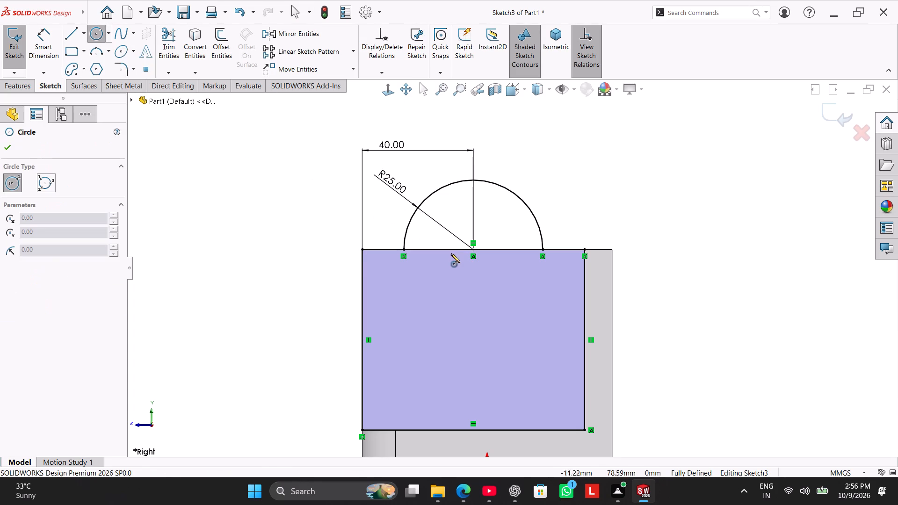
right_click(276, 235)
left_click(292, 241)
Trim away the rectangle's top edge segment beneath the R25 arc.
left_click(170, 43)
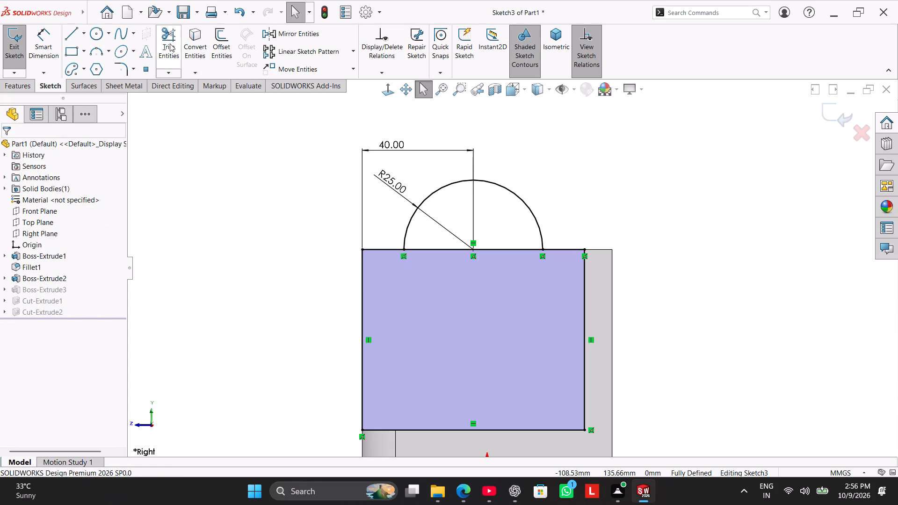
left_click_drag(489, 216, 500, 269)
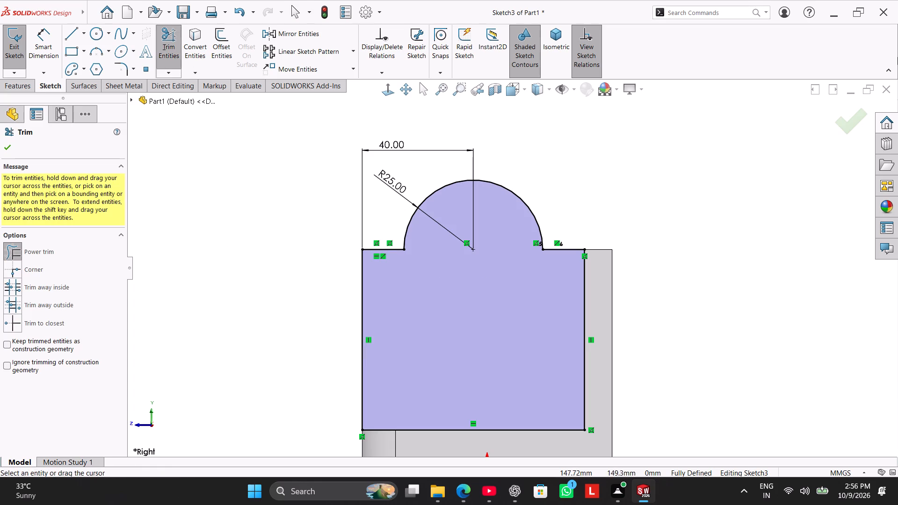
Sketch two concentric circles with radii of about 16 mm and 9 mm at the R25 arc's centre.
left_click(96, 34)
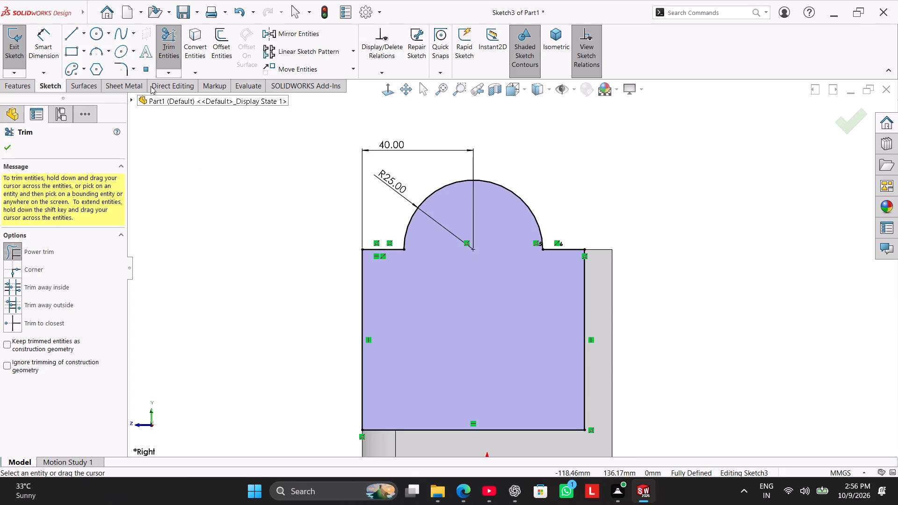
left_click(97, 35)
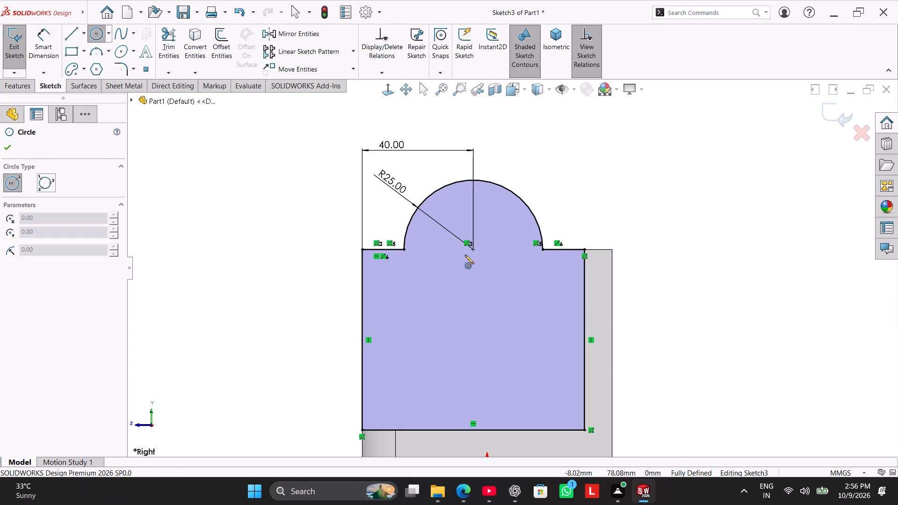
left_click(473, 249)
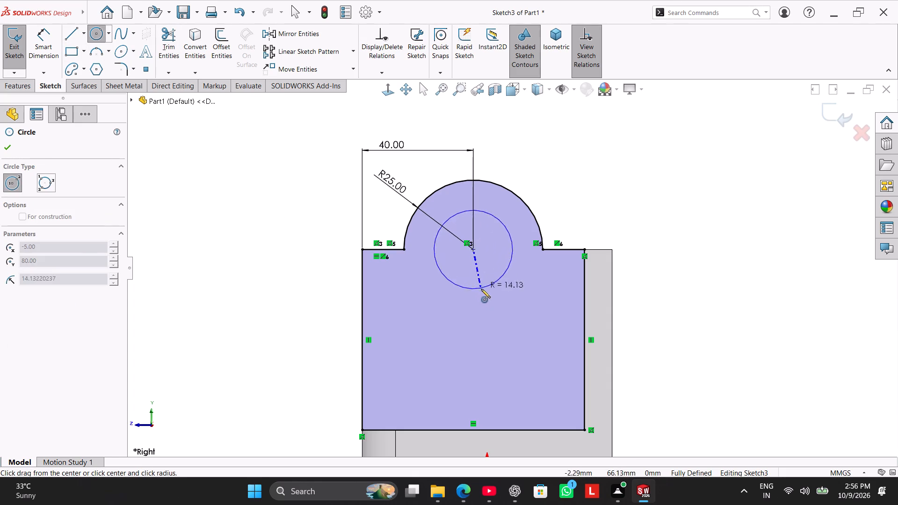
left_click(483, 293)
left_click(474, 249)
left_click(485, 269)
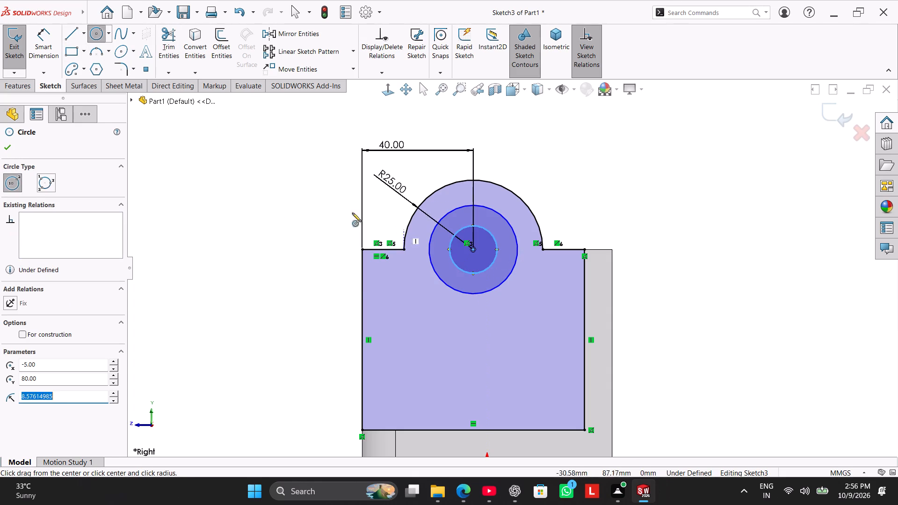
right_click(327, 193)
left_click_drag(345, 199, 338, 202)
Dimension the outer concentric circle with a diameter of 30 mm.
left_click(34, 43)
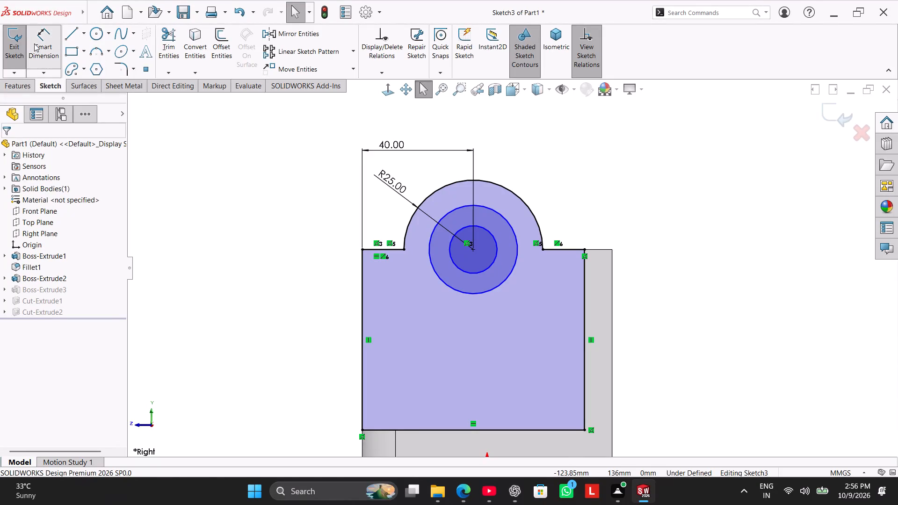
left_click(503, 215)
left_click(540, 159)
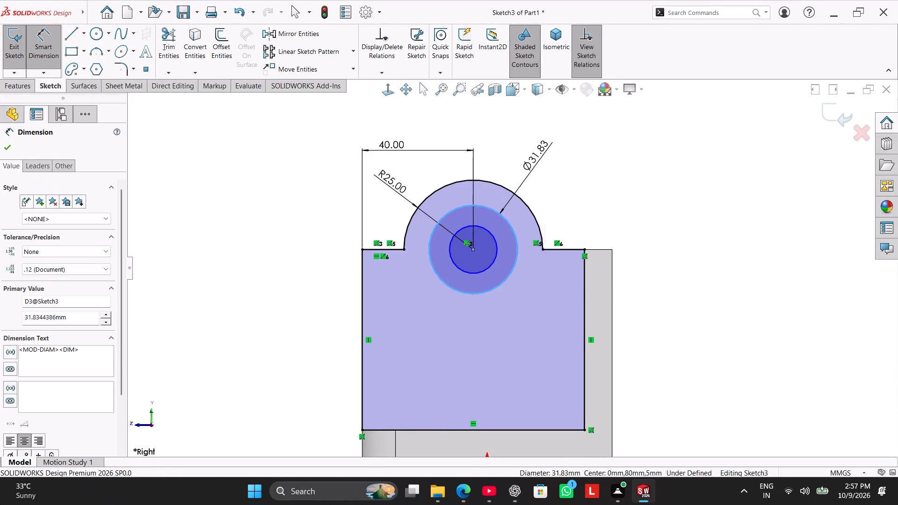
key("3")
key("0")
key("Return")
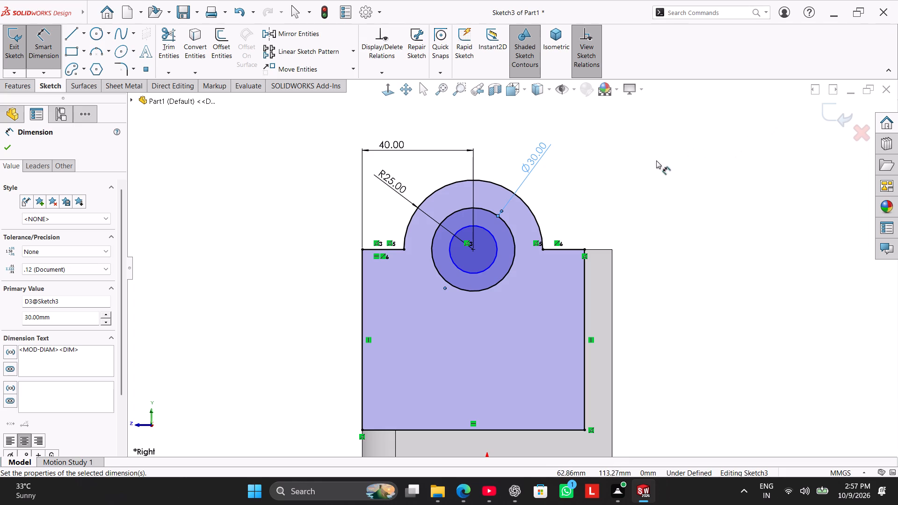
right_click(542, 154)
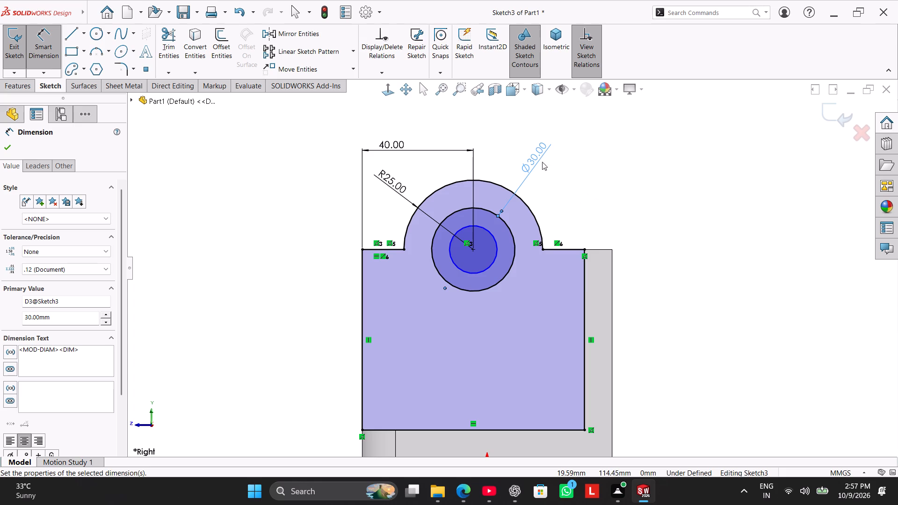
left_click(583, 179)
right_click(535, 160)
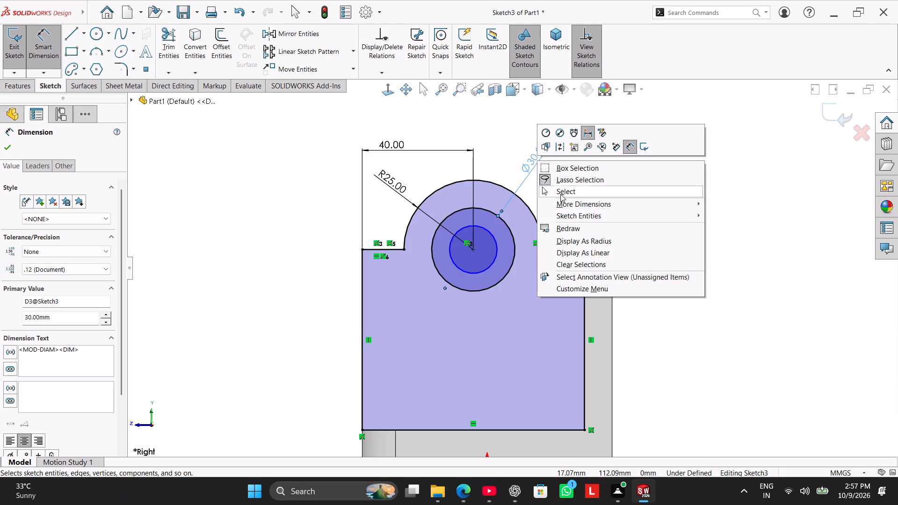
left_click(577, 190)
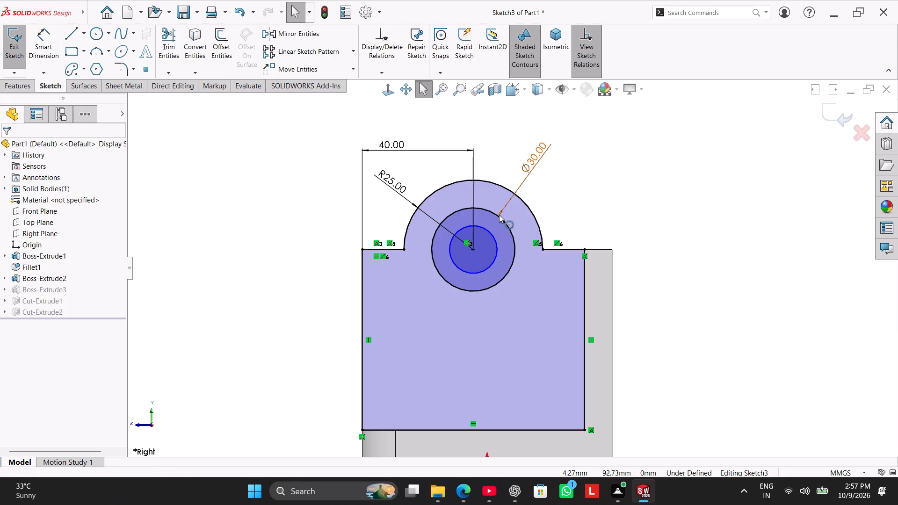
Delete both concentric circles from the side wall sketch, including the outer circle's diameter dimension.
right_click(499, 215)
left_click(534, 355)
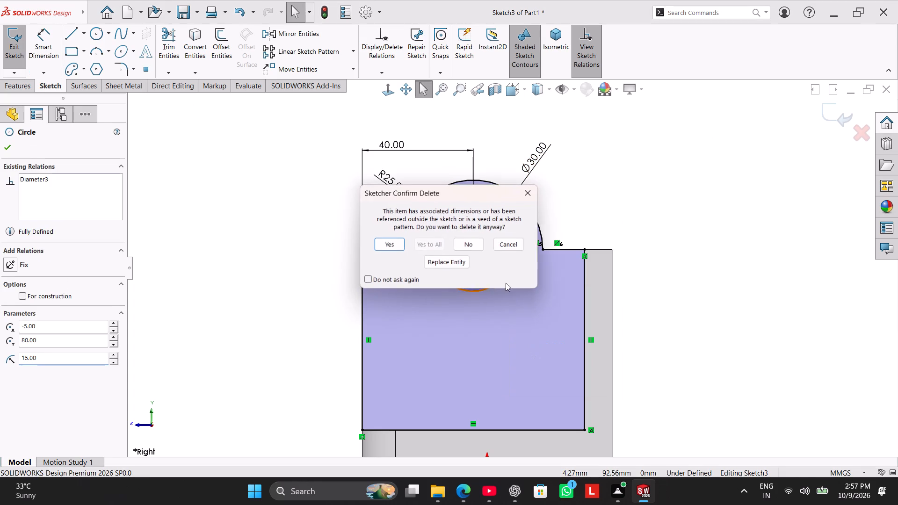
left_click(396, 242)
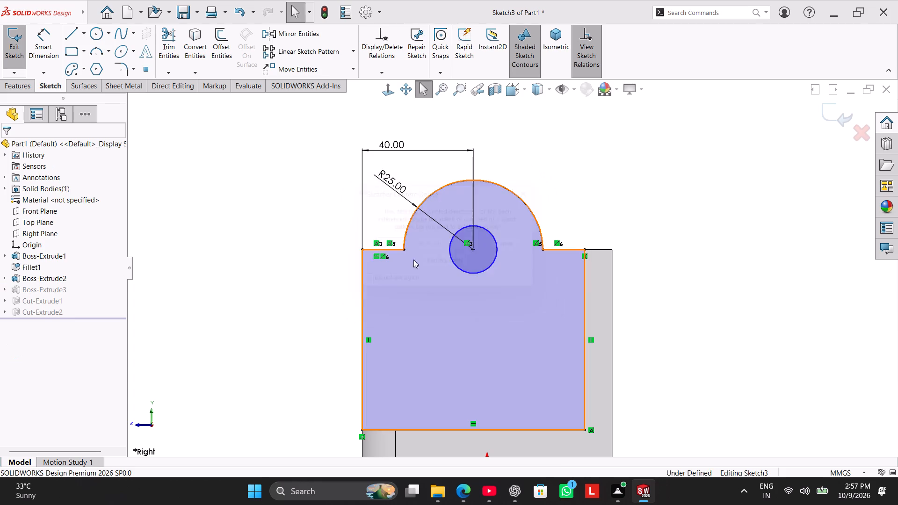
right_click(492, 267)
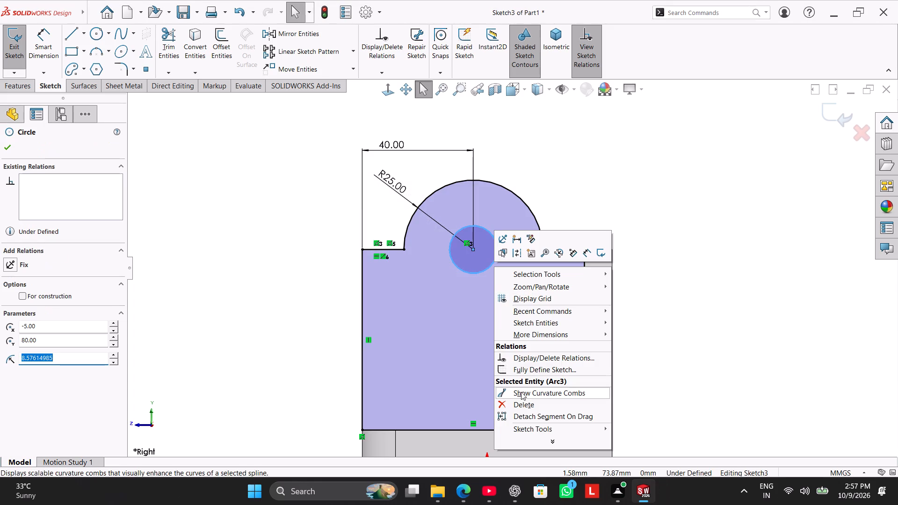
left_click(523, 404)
Exit the side wall sketch to rebuild the part and show it in isometric view.
scroll(289, 237, "up", 1)
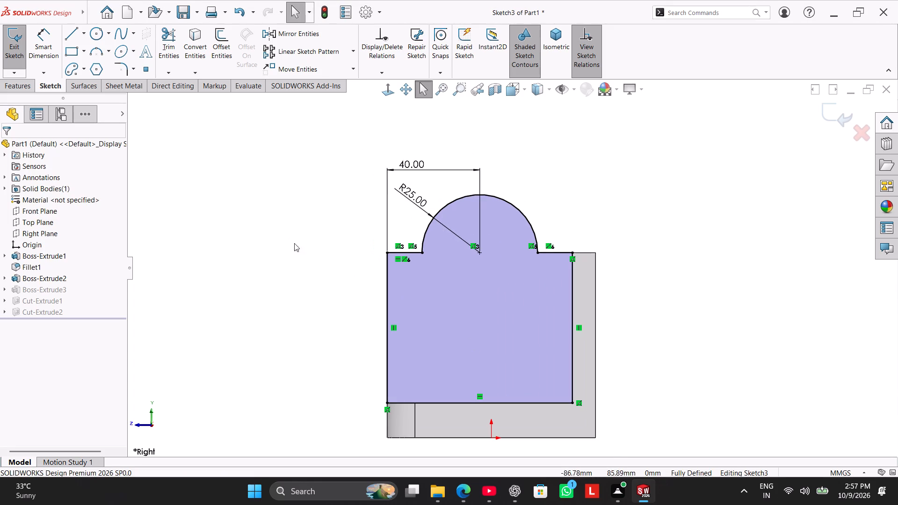
middle_click_drag(309, 262, 334, 318)
scroll(322, 289, "up", 1)
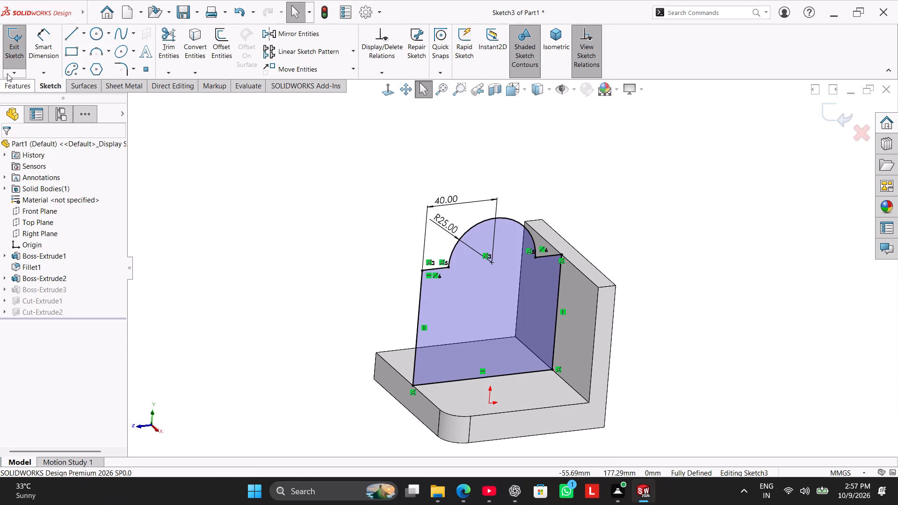
left_click(16, 53)
right_click_drag(204, 251, 304, 181)
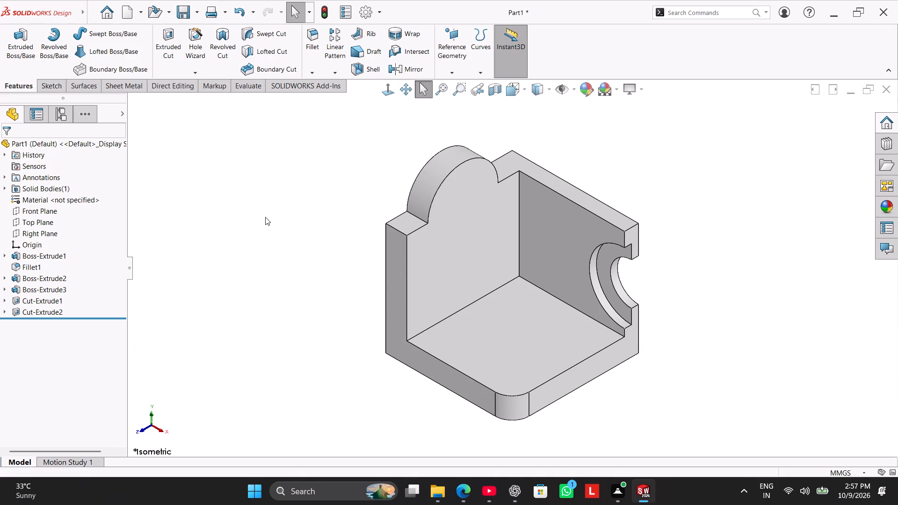
On the Front Plane, sketch a tall rectangle about 5 mm wide starting on the side wall's outer vertical edge.
middle_click_drag(268, 219, 313, 223)
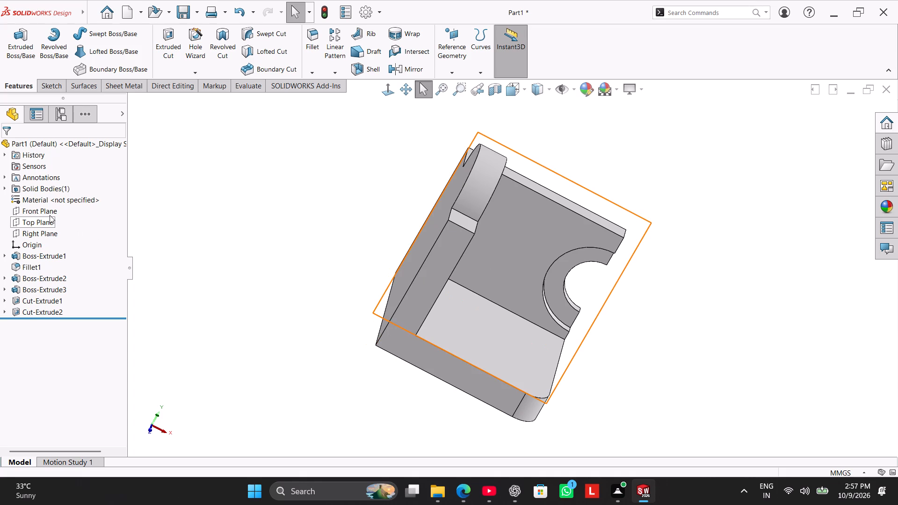
middle_click_drag(188, 289, 203, 344)
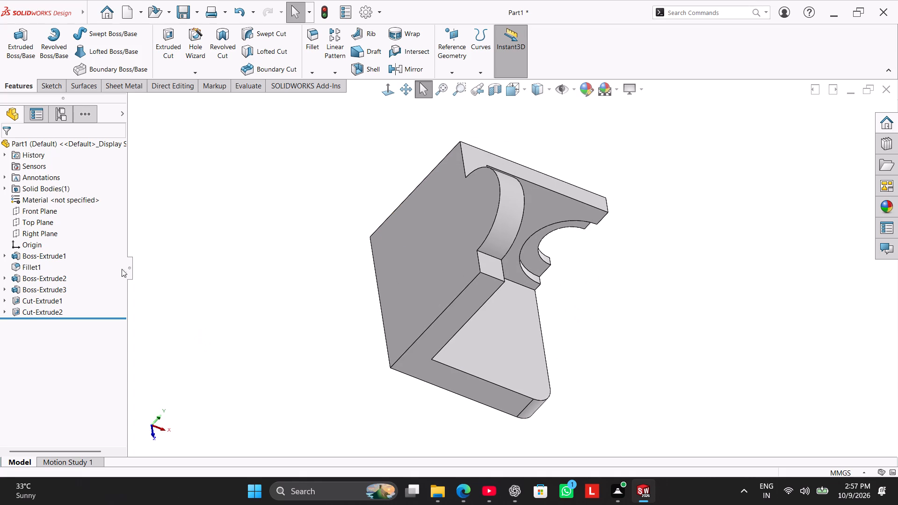
left_click(36, 208)
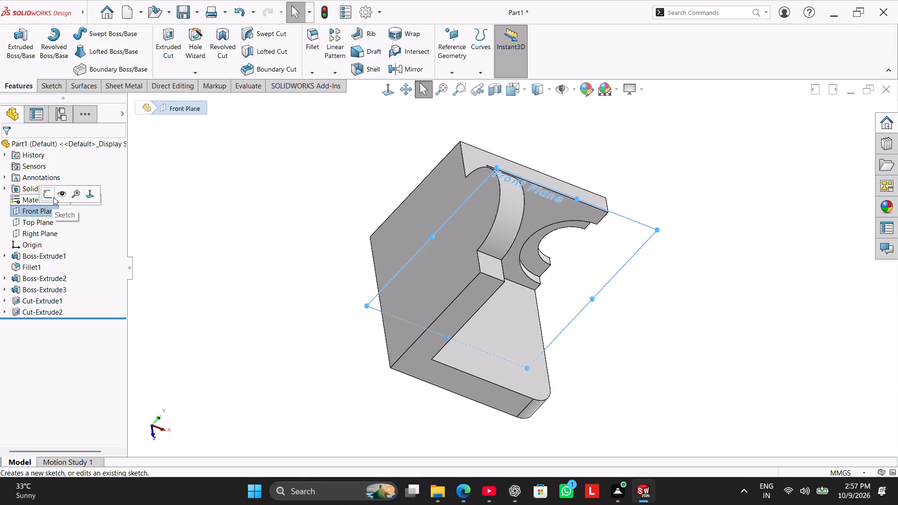
left_click(53, 197)
left_click(189, 218)
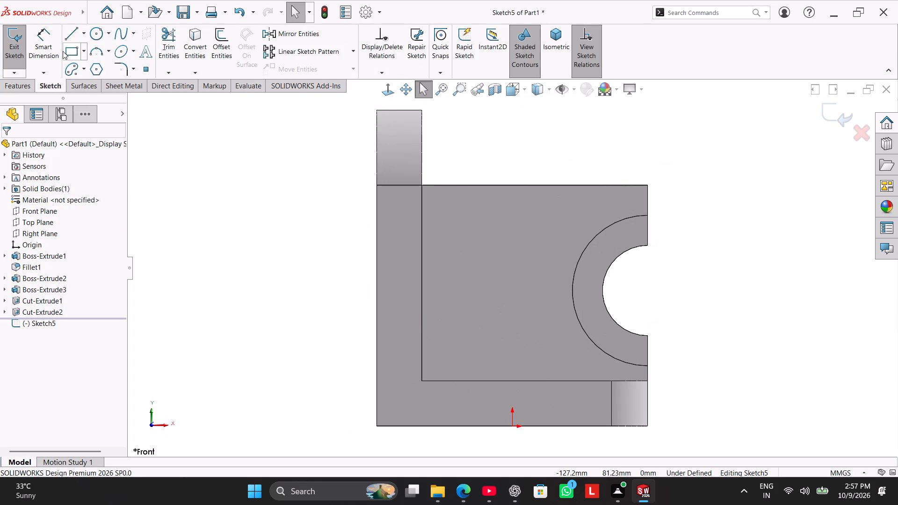
left_click(71, 49)
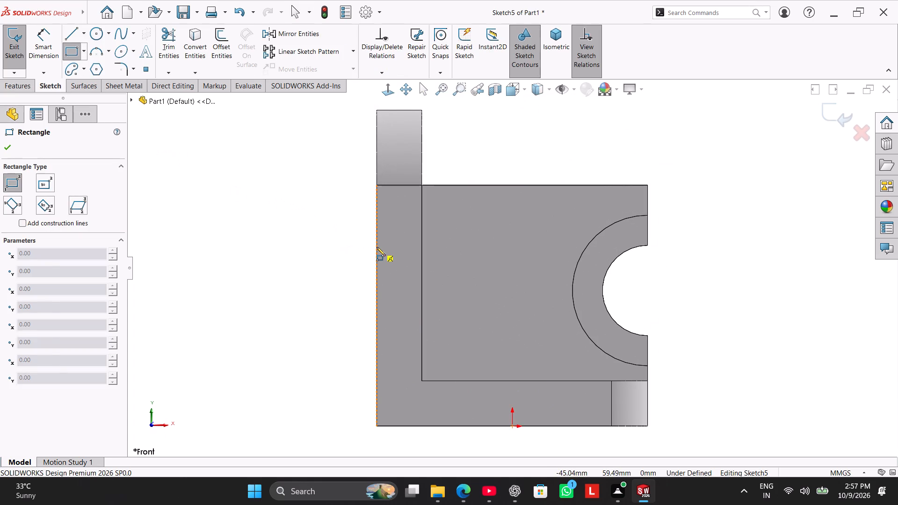
left_click(377, 247)
left_click(392, 349)
right_click(273, 273)
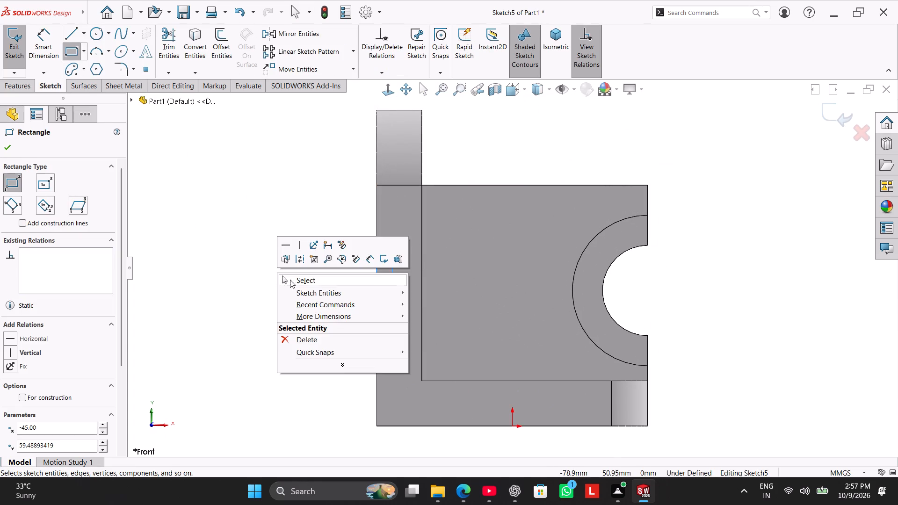
left_click(296, 284)
Dimension the width of the side wall rectangle at 5 mm.
left_click(47, 49)
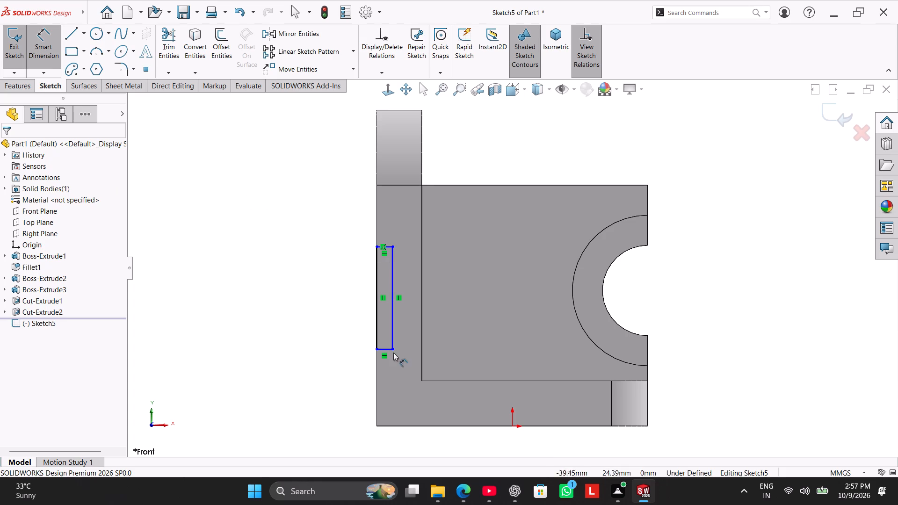
left_click(389, 248)
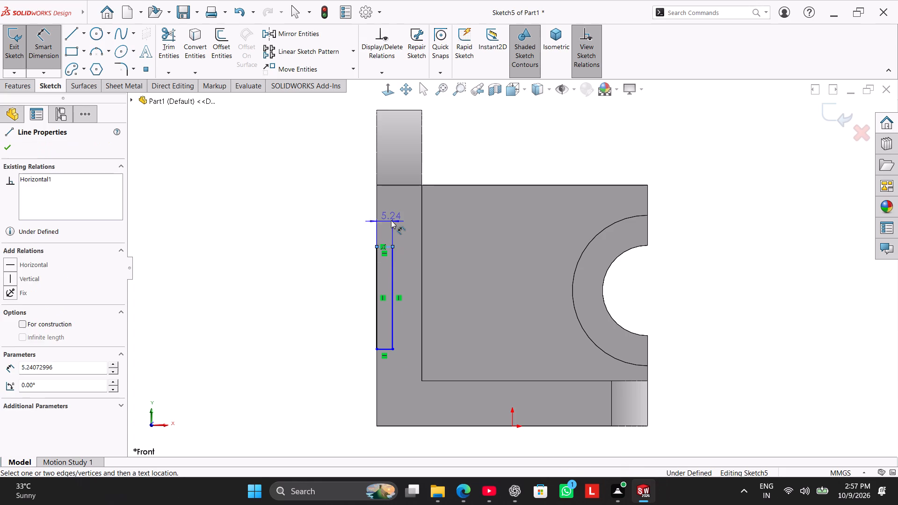
left_click(391, 217)
key("5")
key("Return")
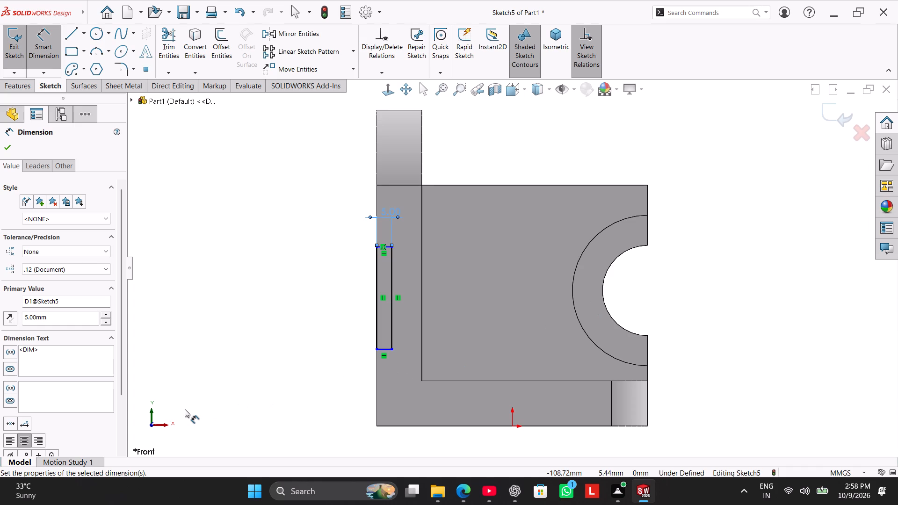
Dimension the rectangle's bottom edge 15 mm above the bottom edge of the base.
left_click(390, 427)
left_click(387, 352)
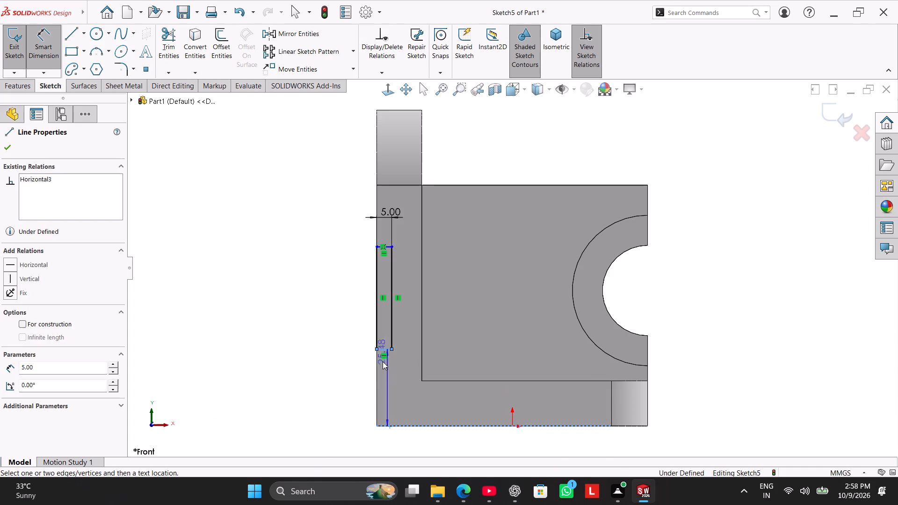
left_click(356, 391)
key("1")
key("5")
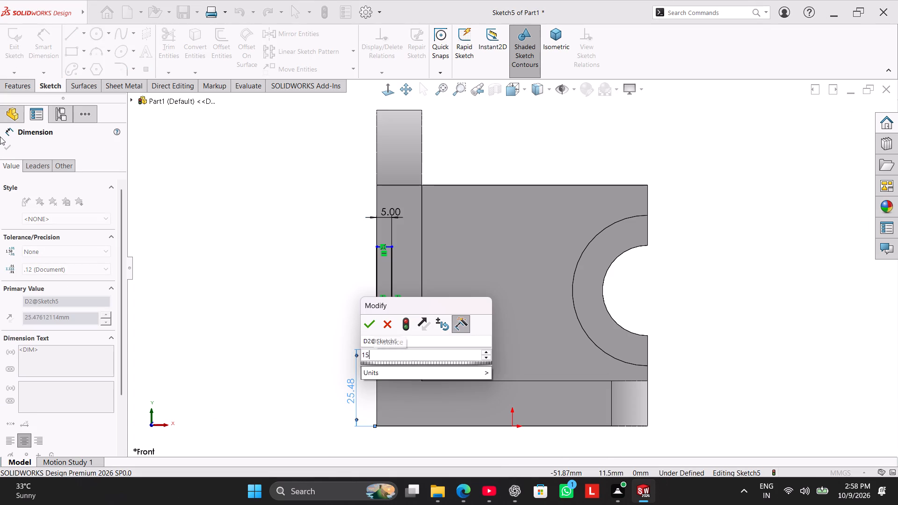
key("Return")
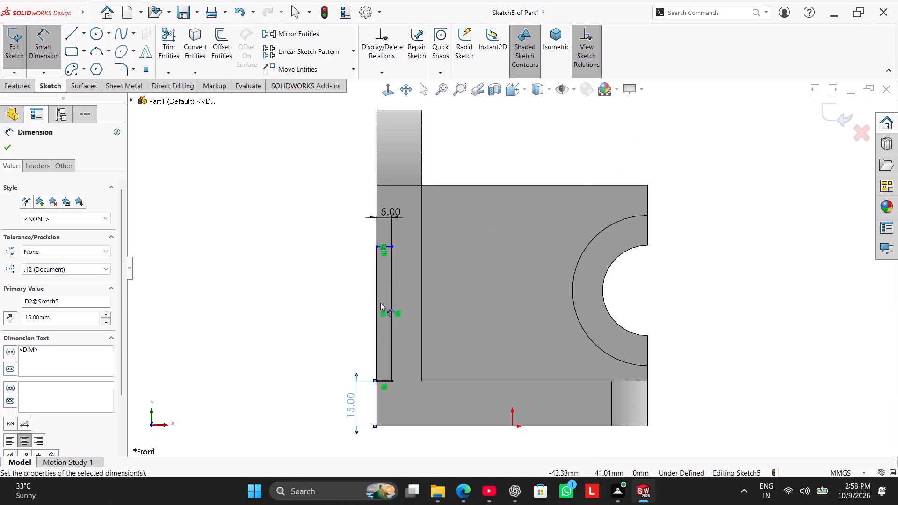
Dimension the rectangle's height at 40 mm.
left_click(377, 303)
left_click(355, 303)
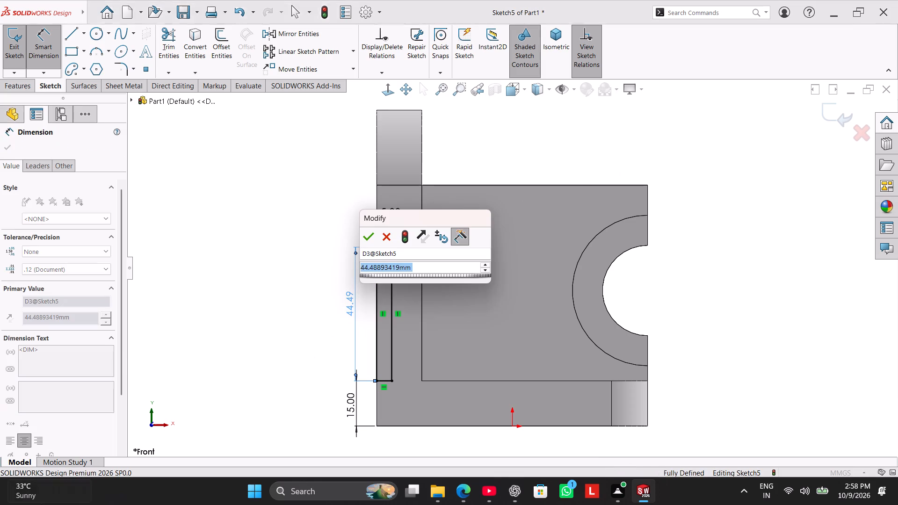
type("40")
key("Return")
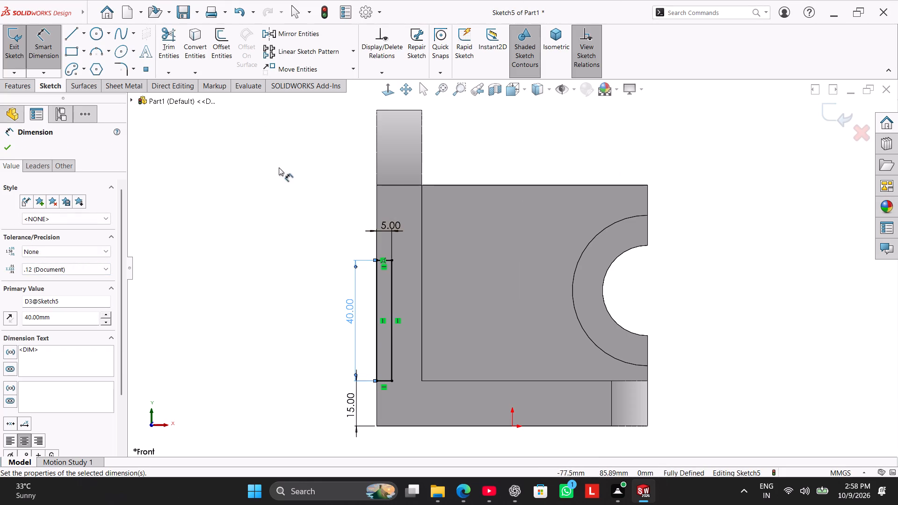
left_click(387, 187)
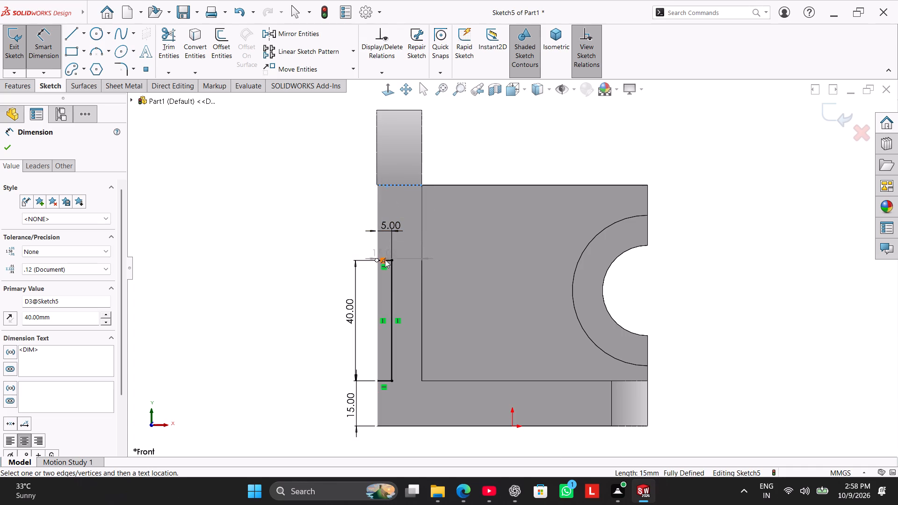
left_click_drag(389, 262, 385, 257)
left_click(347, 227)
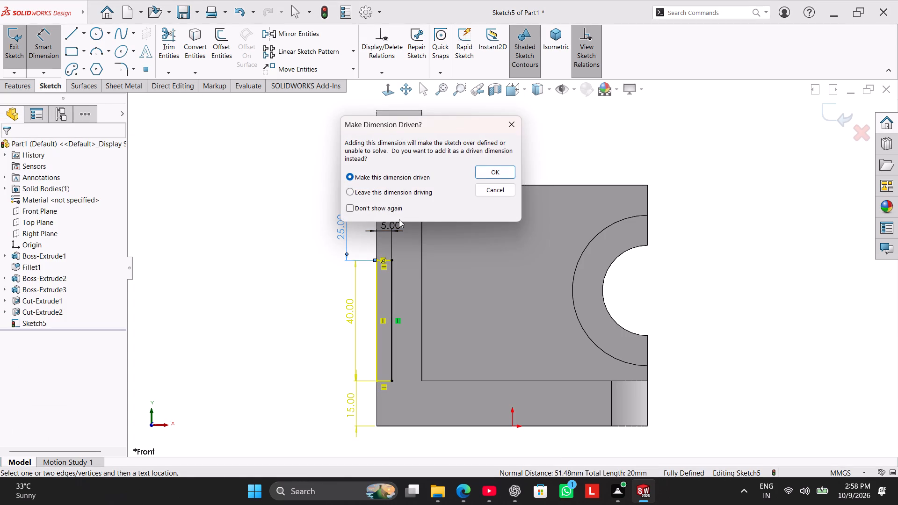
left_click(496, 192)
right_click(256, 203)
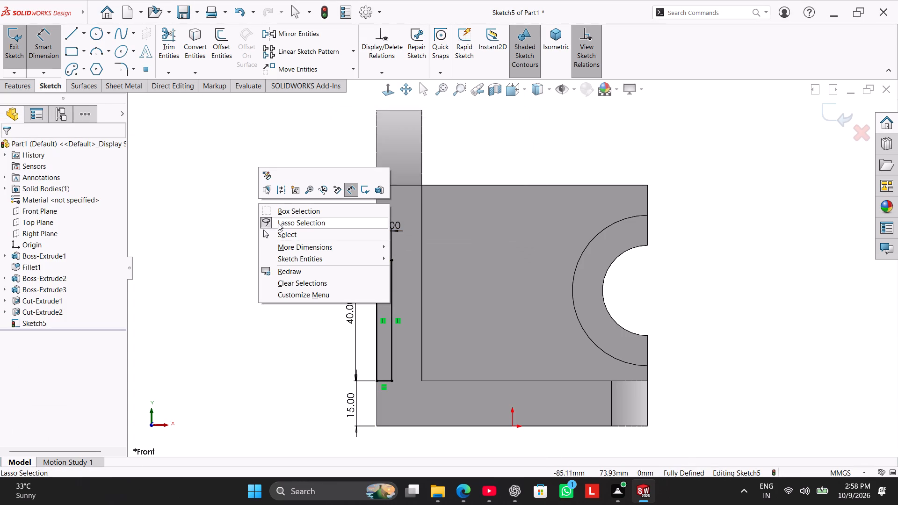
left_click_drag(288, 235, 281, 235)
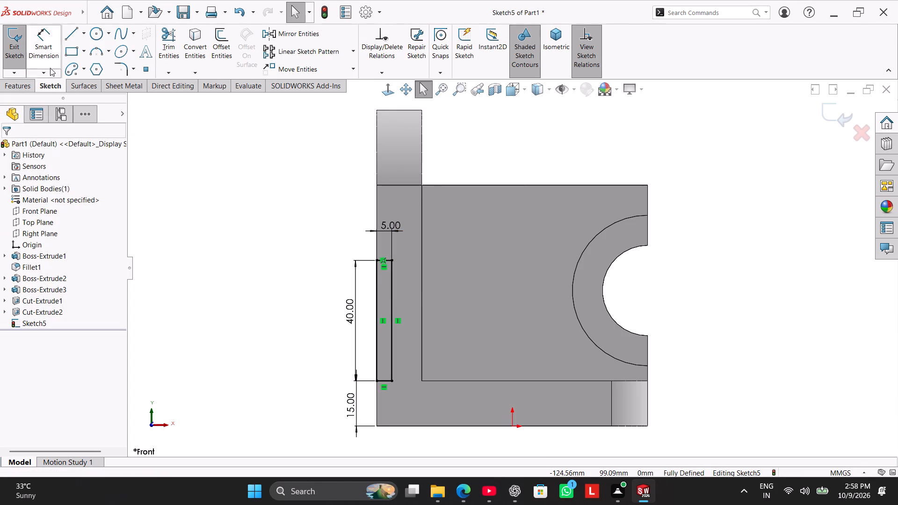
Extrude-cut the 5 x 40 mm rectangle with Through All - Both and show the part in isometric view.
left_click(20, 83)
left_click(162, 51)
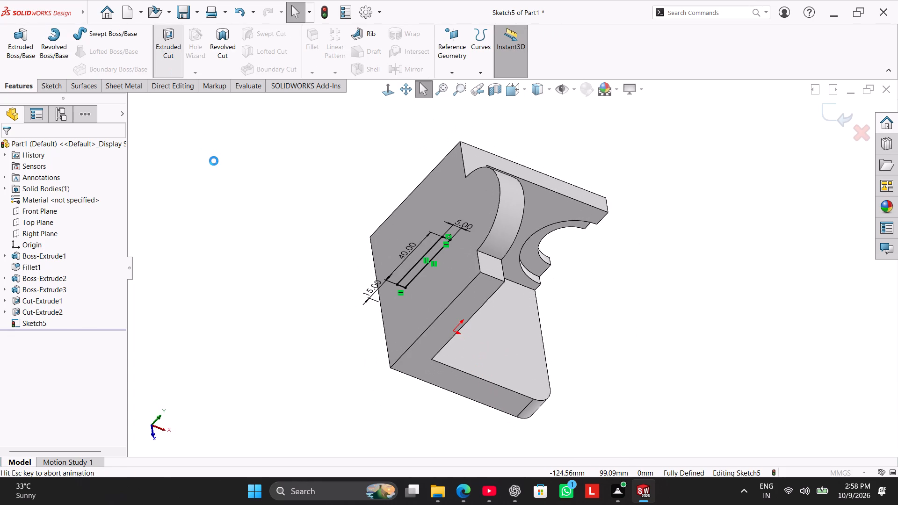
left_click(79, 212)
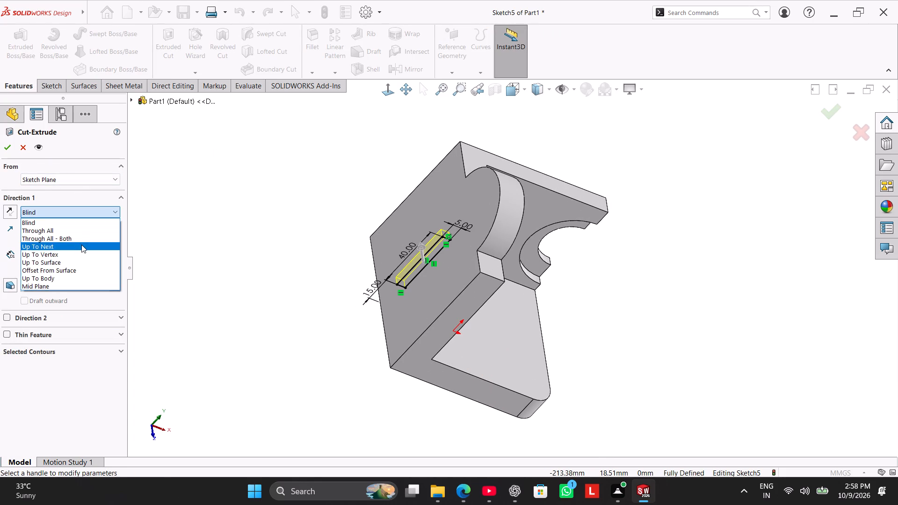
left_click(81, 240)
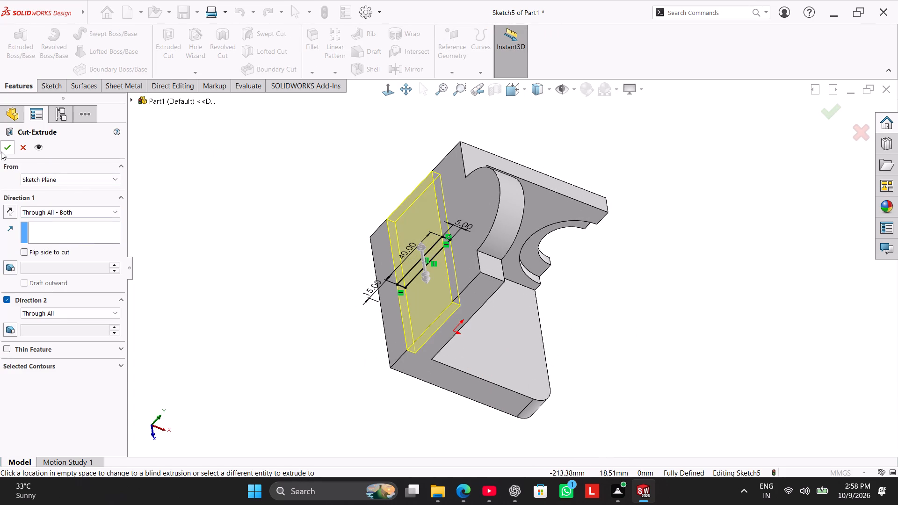
left_click(1, 146)
left_click(172, 193)
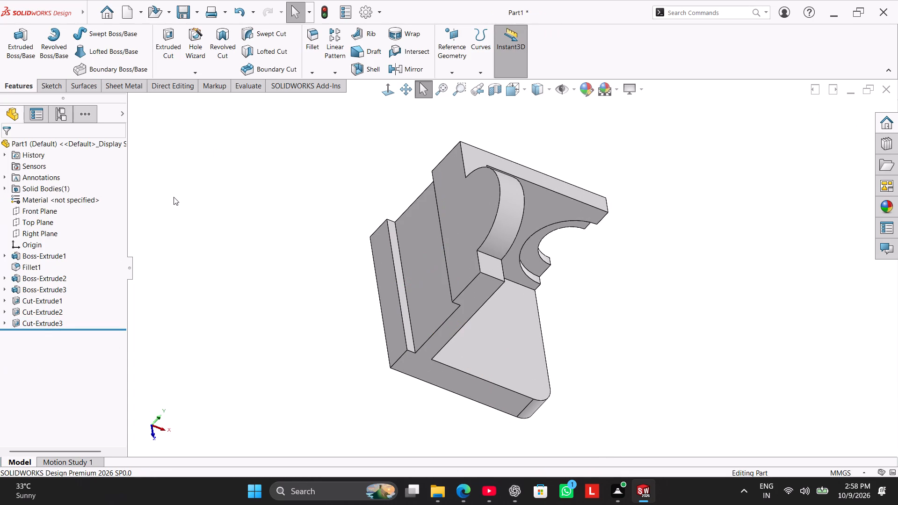
right_click_drag(257, 217, 339, 166)
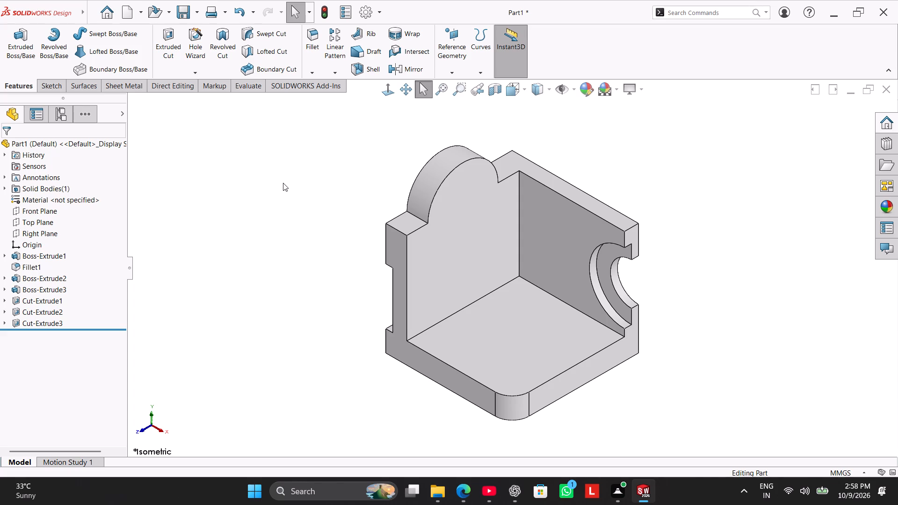
Define a legacy counterbored hole in Hole Wizard with a 30 mm counterbore diameter and 5 mm counterbore depth.
left_click(174, 49)
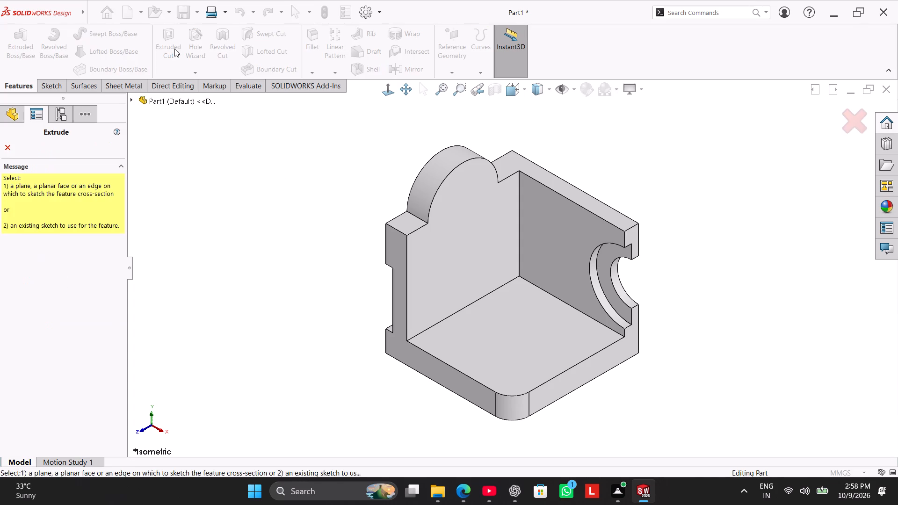
left_click(6, 144)
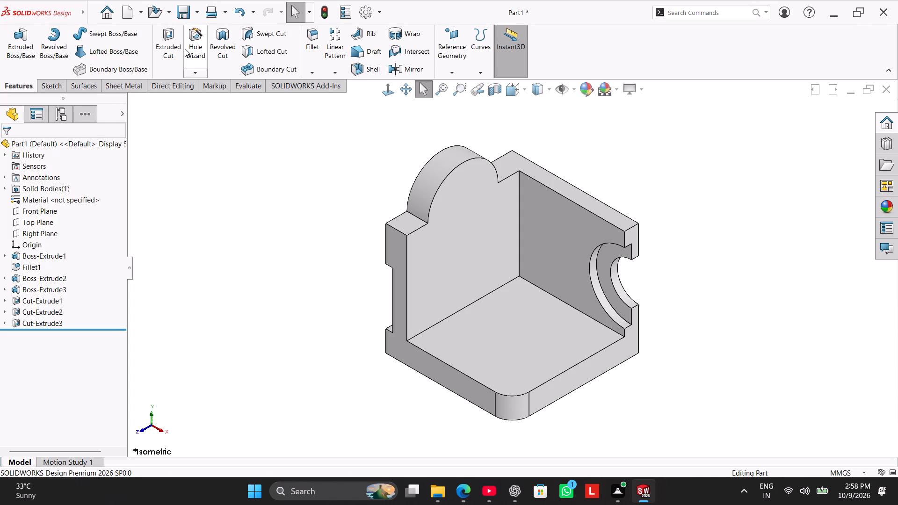
left_click(185, 49)
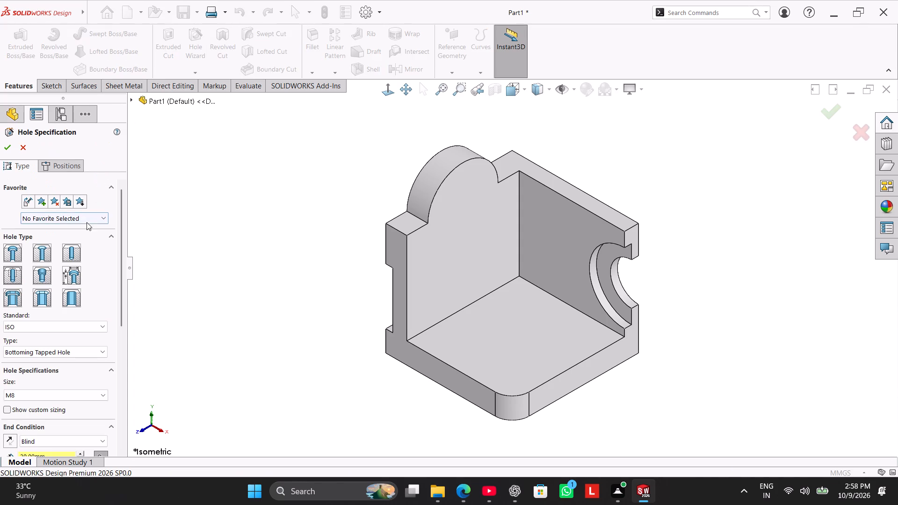
left_click(72, 276)
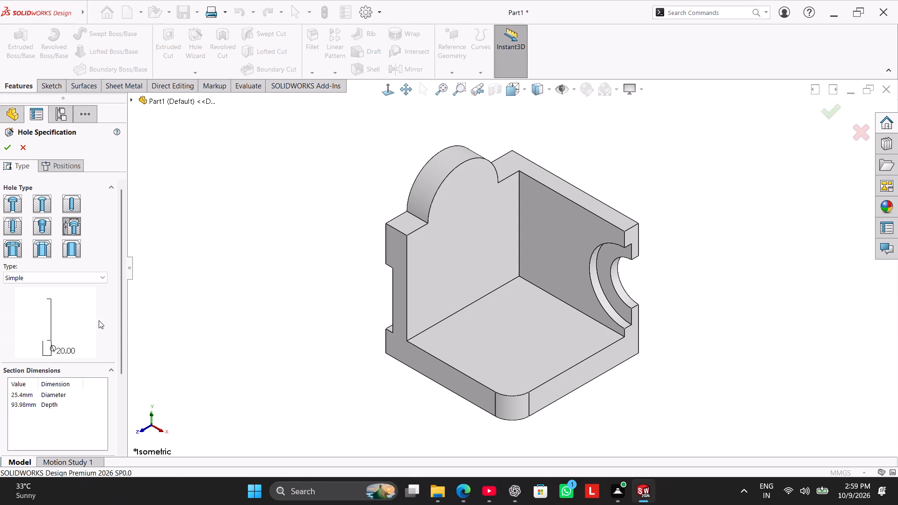
left_click(101, 276)
left_click(82, 345)
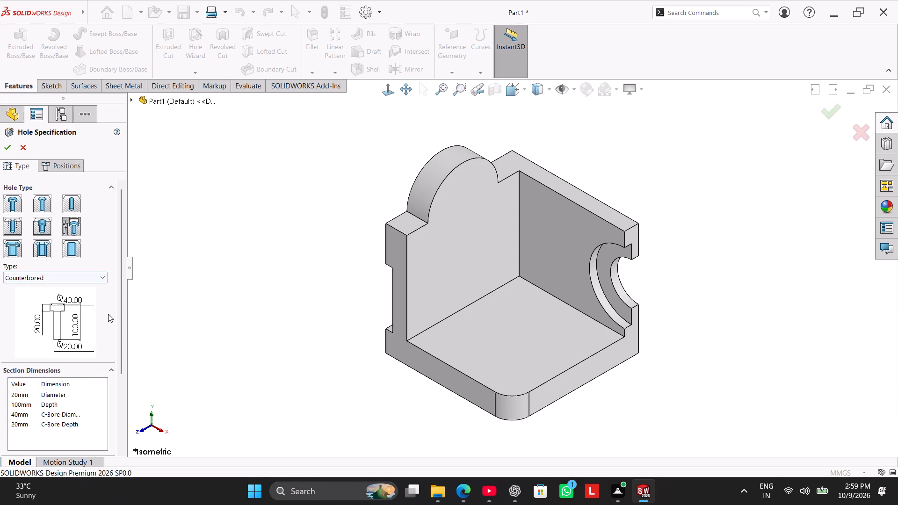
left_click_drag(120, 296, 125, 346)
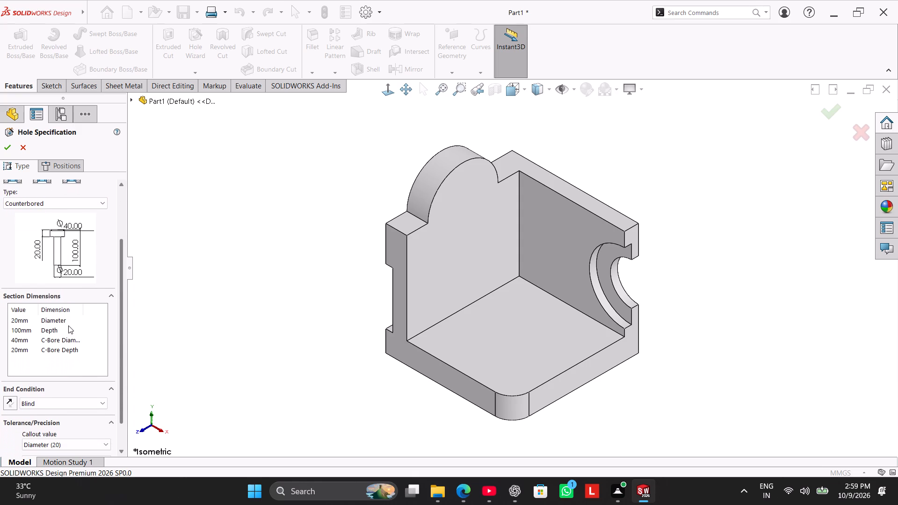
double_click(18, 342)
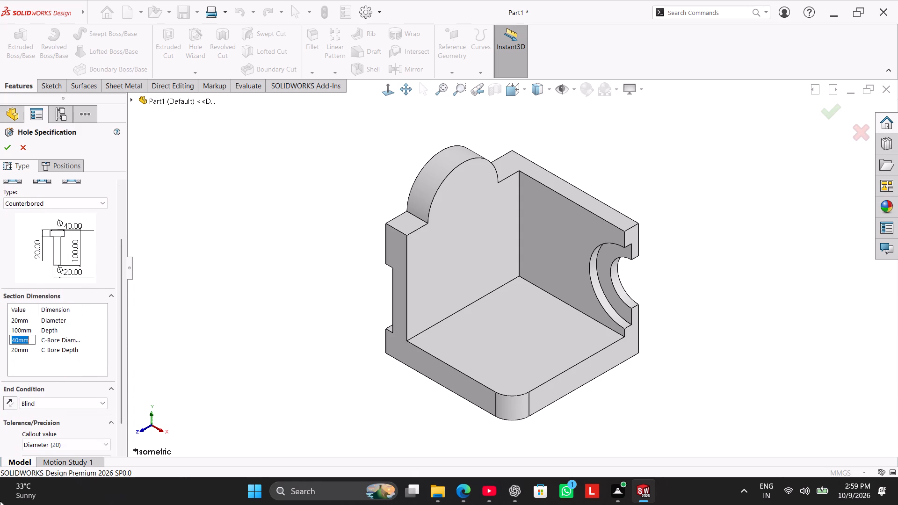
key("3")
key("0")
key("Return")
double_click(28, 350)
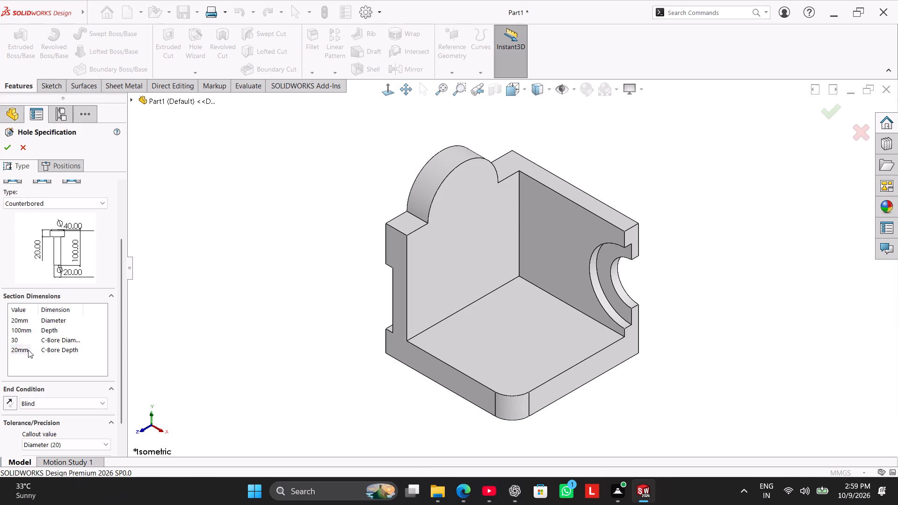
key("5")
key("Return")
Set the counterbored hole's depth to 15 mm and its end condition to Up To Next.
double_click(18, 329)
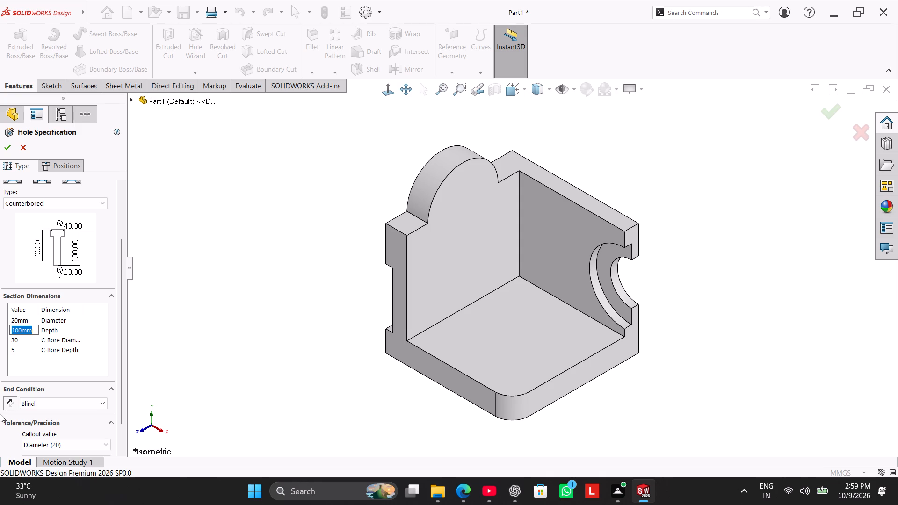
type("15")
key("Return")
left_click_drag(116, 311, 115, 342)
left_click_drag(121, 305, 119, 339)
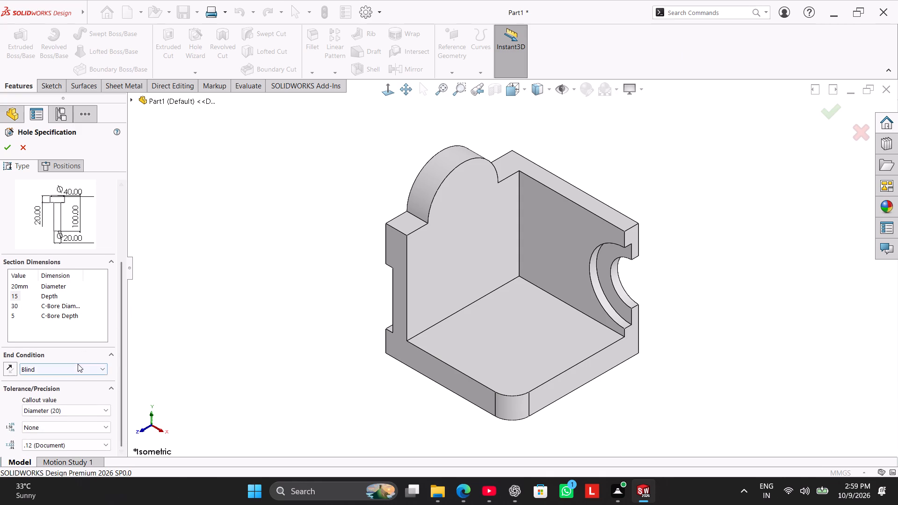
left_click(78, 364)
left_click(66, 396)
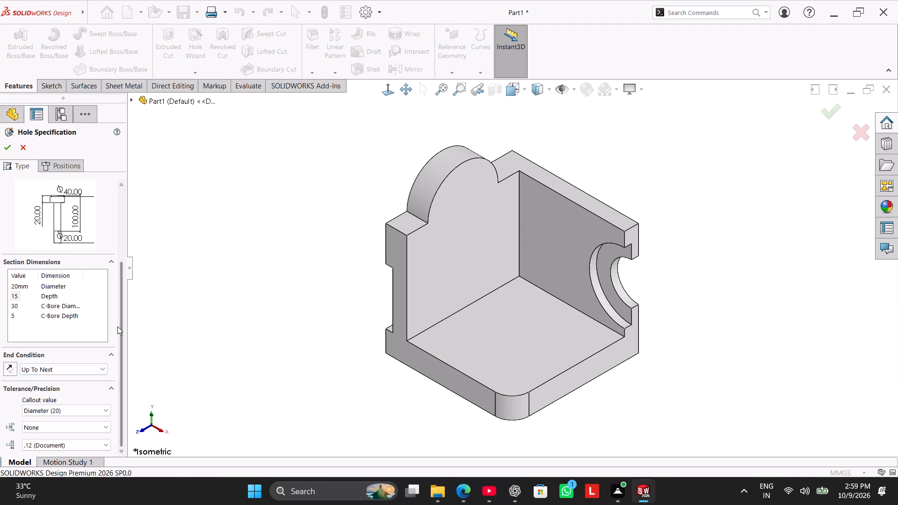
left_click_drag(117, 325, 122, 358)
left_click_drag(122, 306, 130, 220)
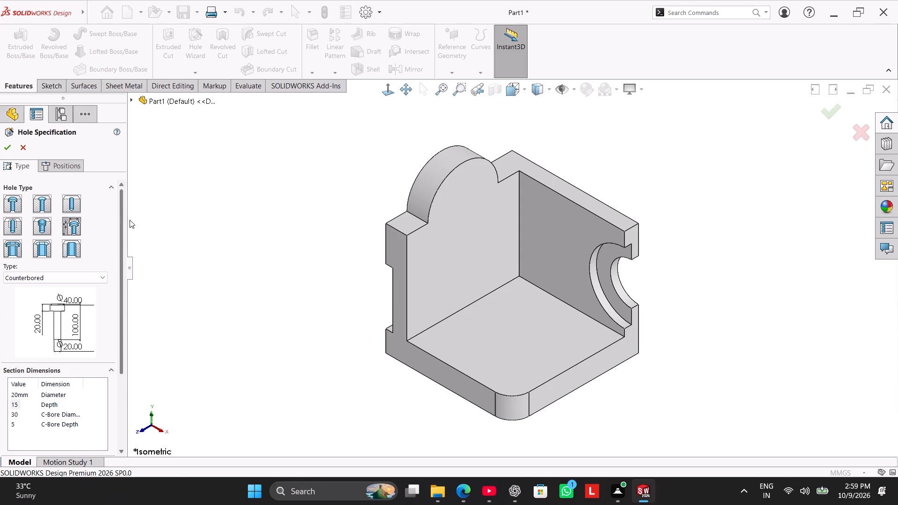
left_click_drag(130, 220, 134, 196)
Place the counterbored hole on the side wall's inner face at the centre of its rounded top arc.
left_click(79, 168)
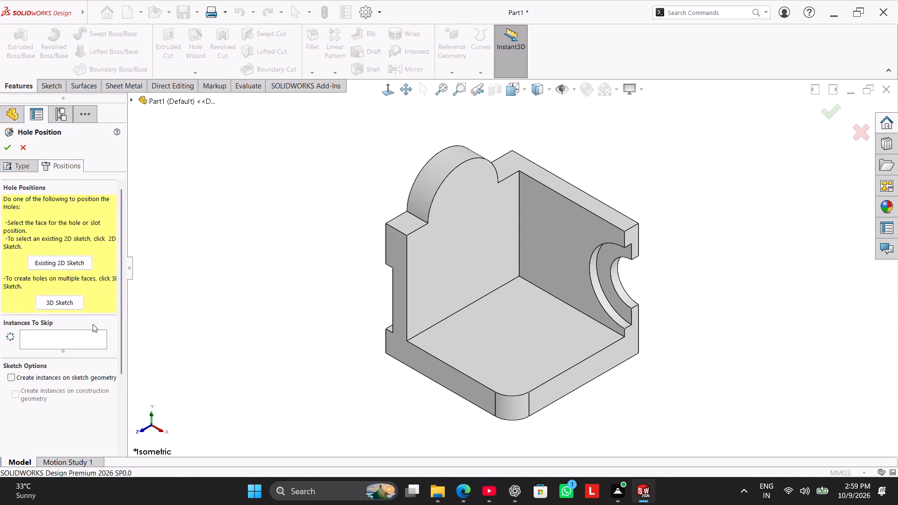
left_click(87, 338)
left_click(455, 189)
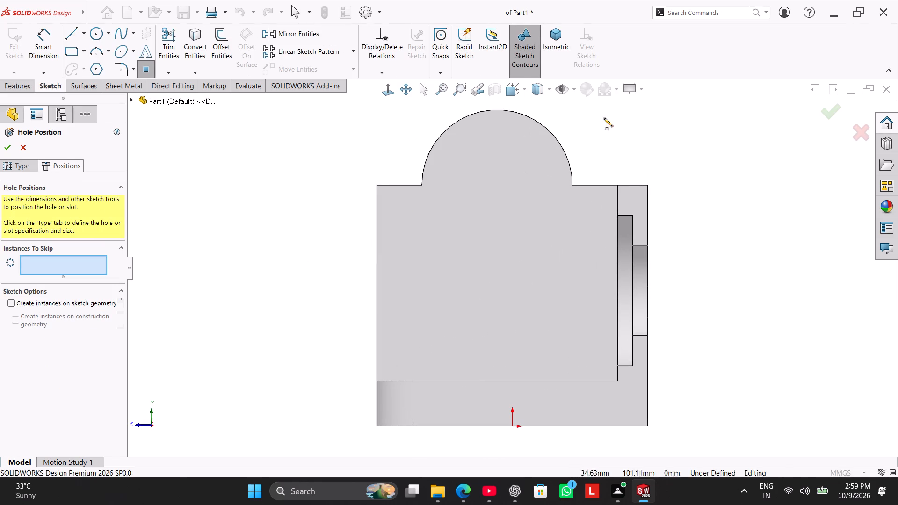
left_click(496, 183)
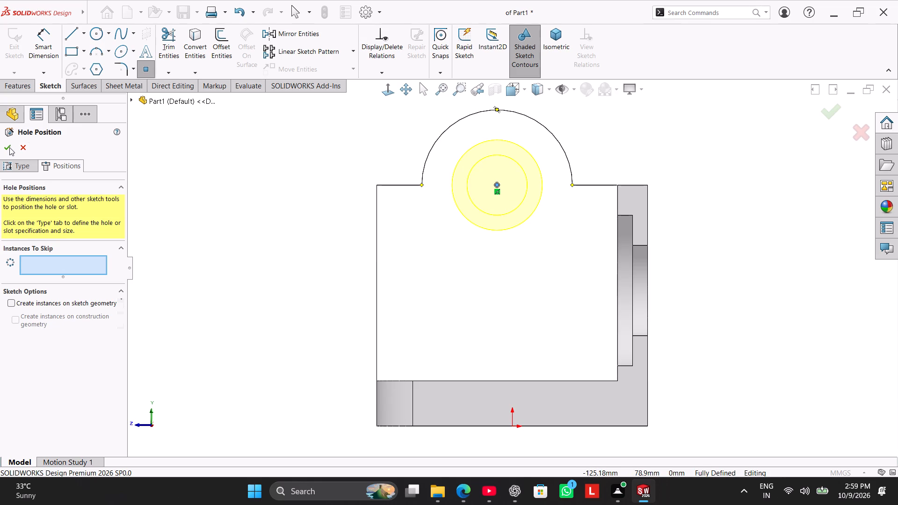
left_click(9, 147)
Examine the counterbored hole in the side wall from several angles, ending in isometric view.
middle_click_drag(245, 256, 267, 297)
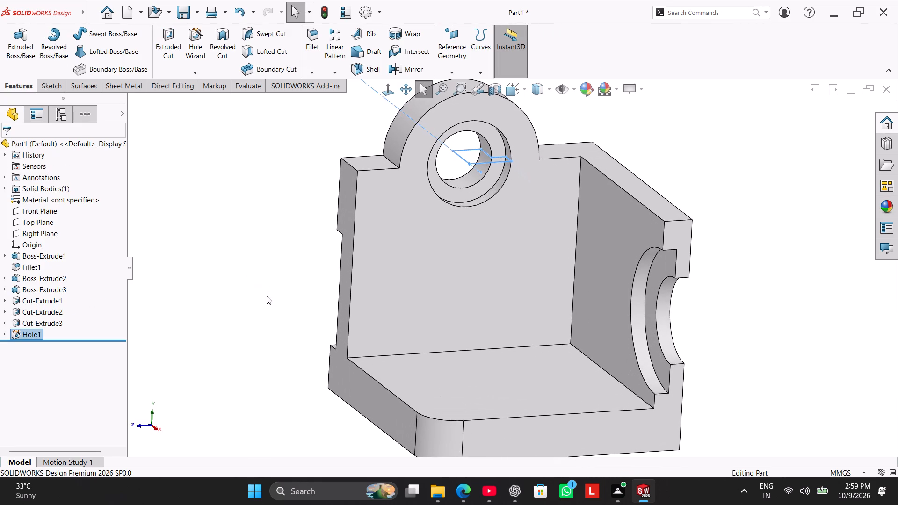
right_click_drag(242, 274, 534, 139)
left_click(242, 195)
right_click_drag(296, 215, 428, 159)
right_click_drag(249, 208, 384, 174)
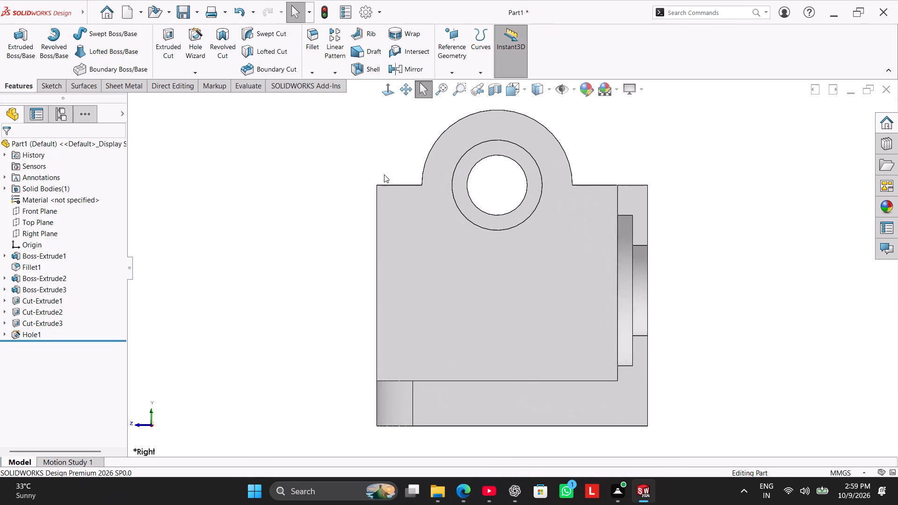
right_click_drag(384, 174, 424, 158)
right_click_drag(297, 209, 616, 77)
left_click(322, 173)
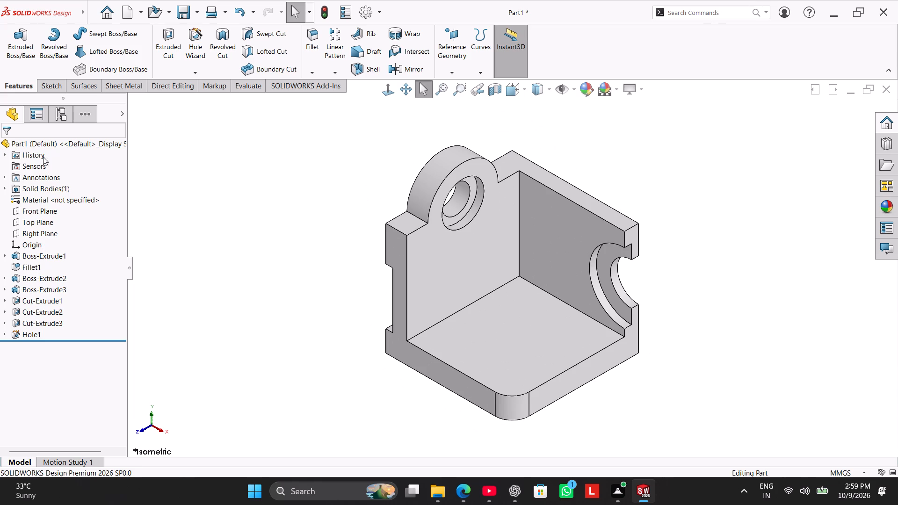
Start a new sketch on the Top Plane.
left_click(36, 223)
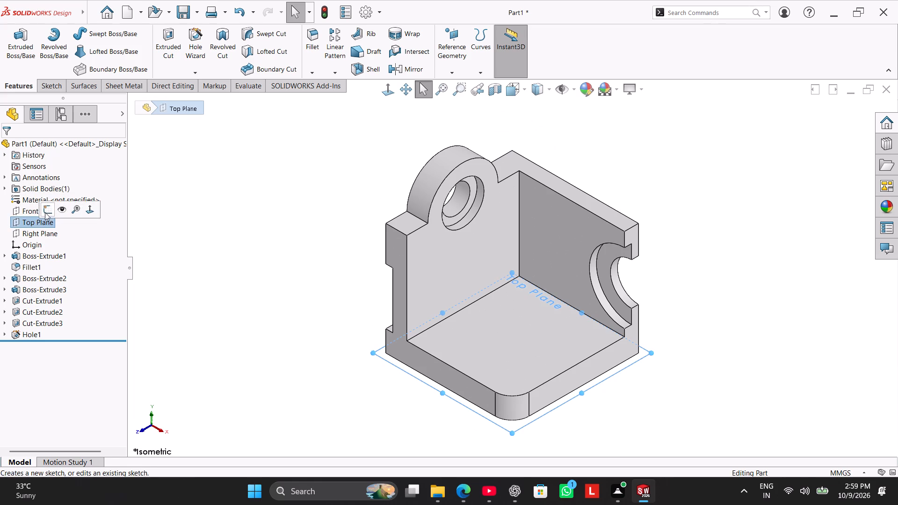
left_click(47, 208)
left_click(181, 214)
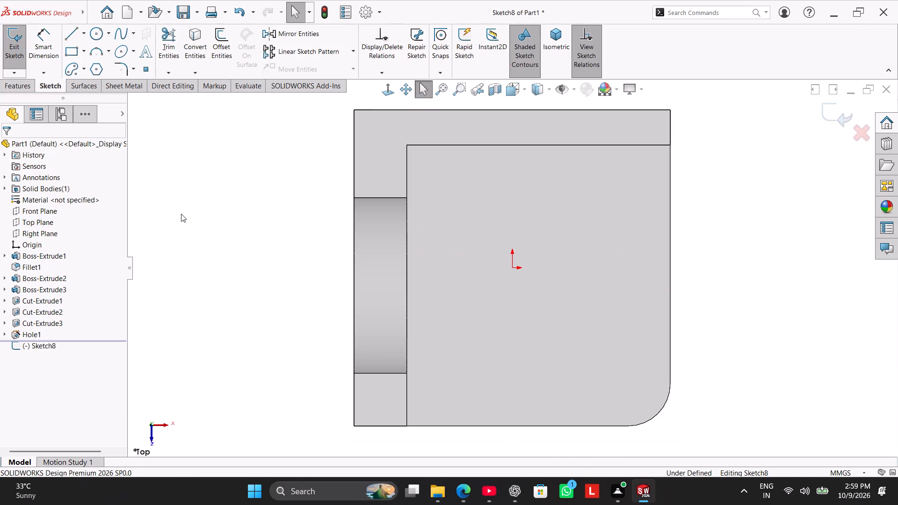
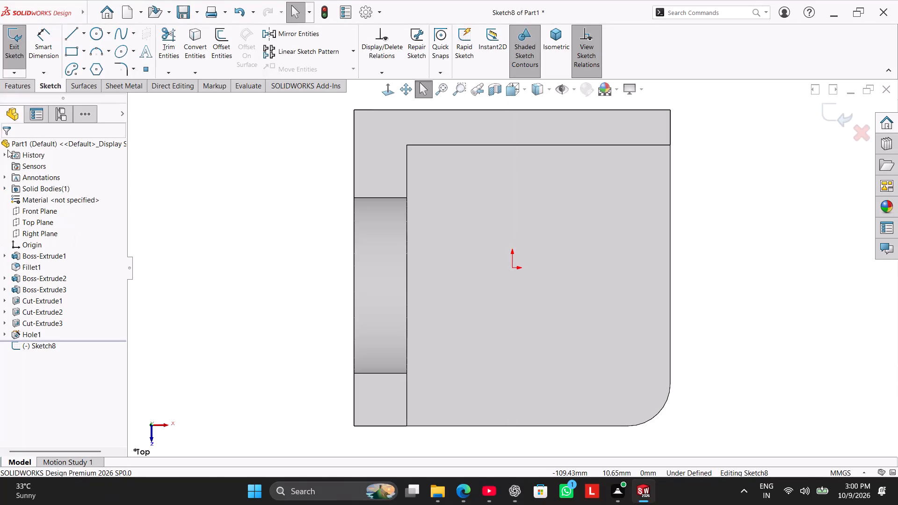
Sketch a line about 37 mm along the base's front edge, continuing into three tangent arcs of about 17, 30 and 13 mm radius.
left_click(70, 34)
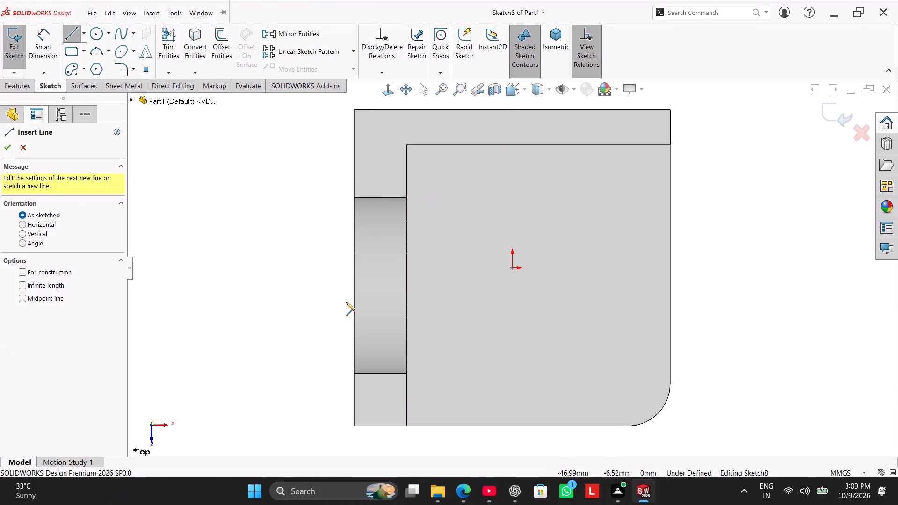
left_click(407, 424)
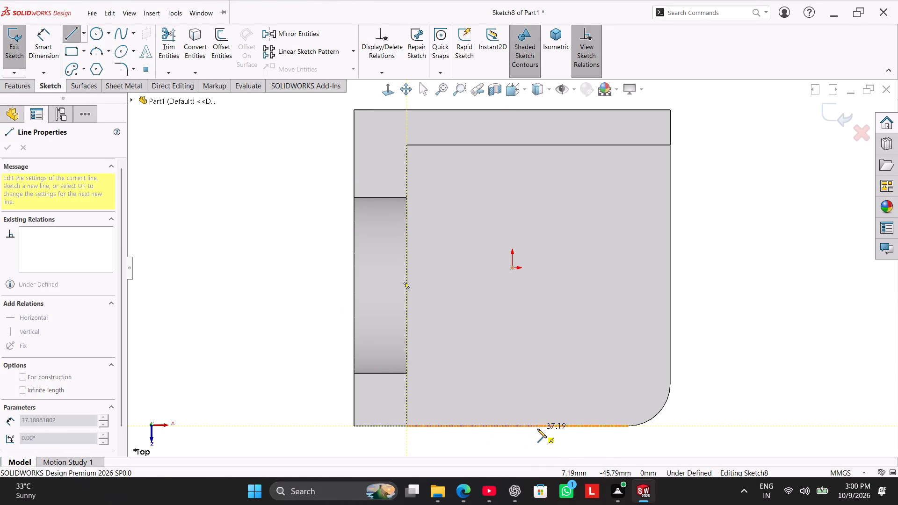
left_click(537, 429)
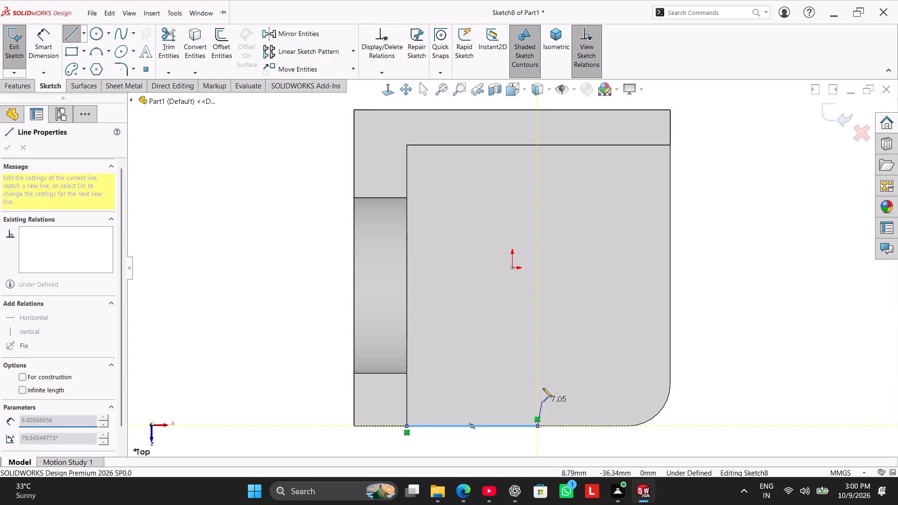
left_click(597, 381)
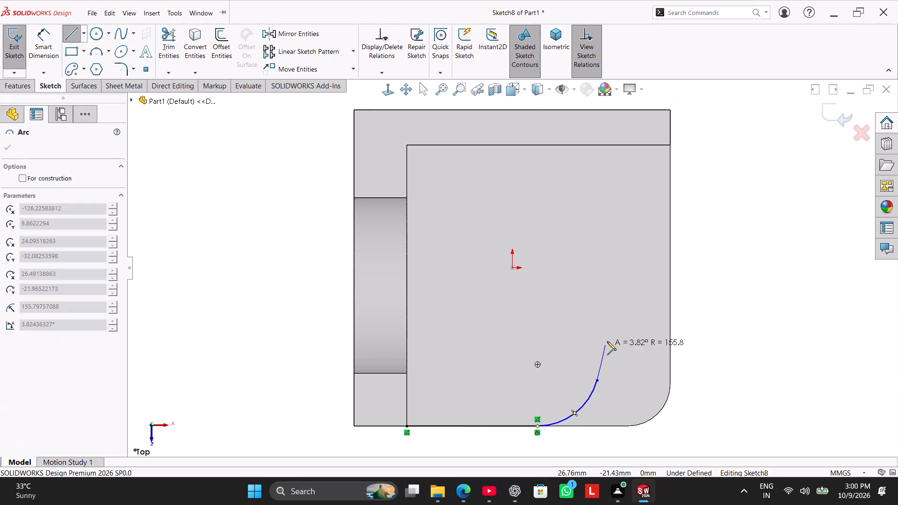
left_click(638, 322)
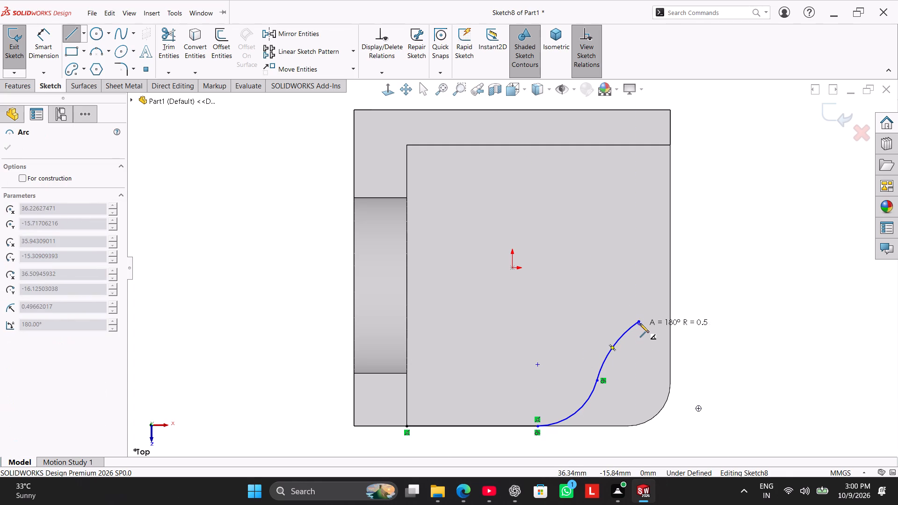
left_click(638, 249)
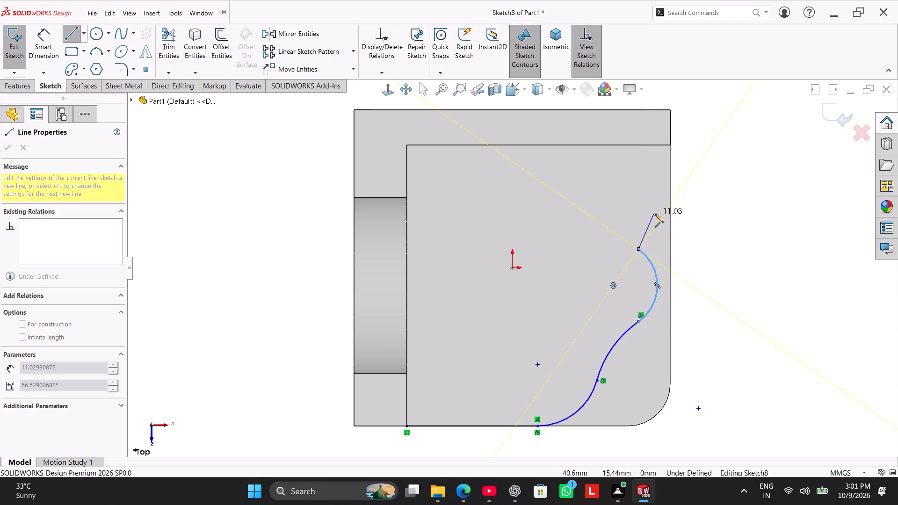
right_click(692, 197)
left_click(709, 199)
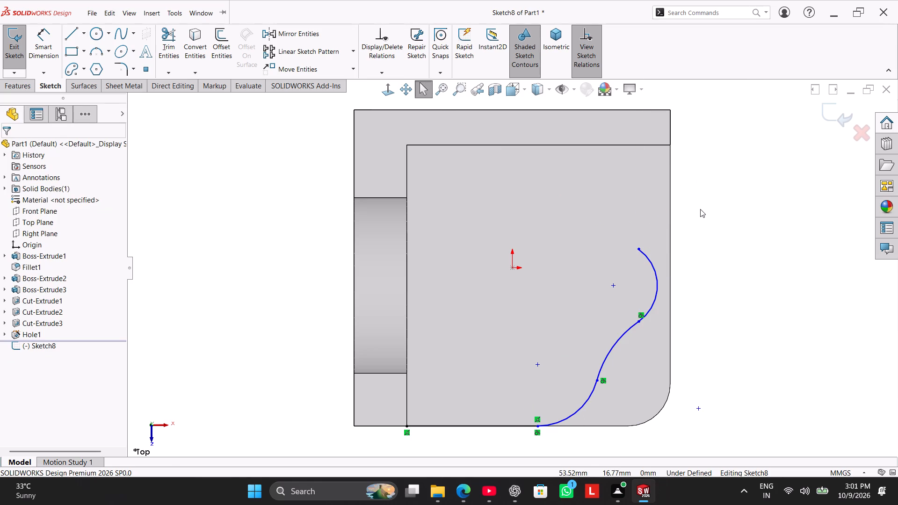
Add a horizontal relation between the last arc's centre point and the origin.
left_click(612, 284, "ctrl")
left_click(514, 267, "ctrl")
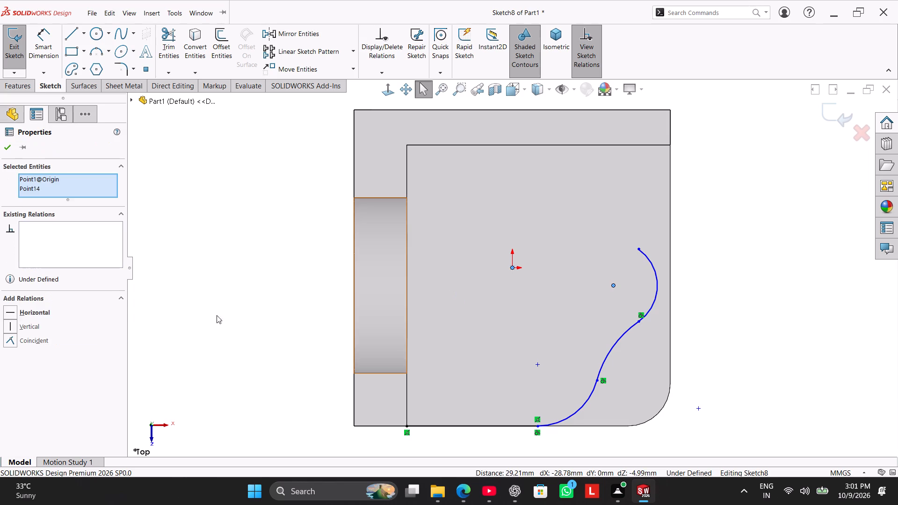
left_click(29, 310)
left_click(139, 285)
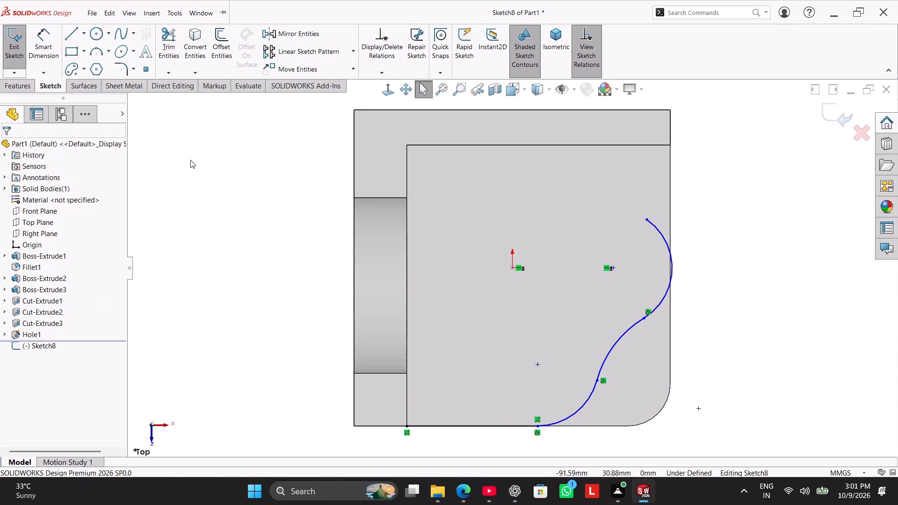
Draw a horizontal centerline from the origin to the last arc's centre point.
left_click(83, 31)
left_click(91, 63)
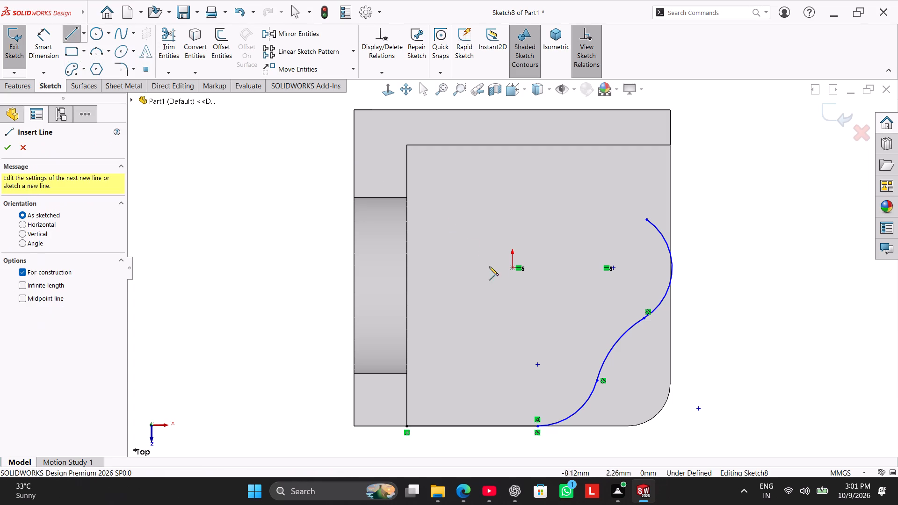
left_click(513, 266)
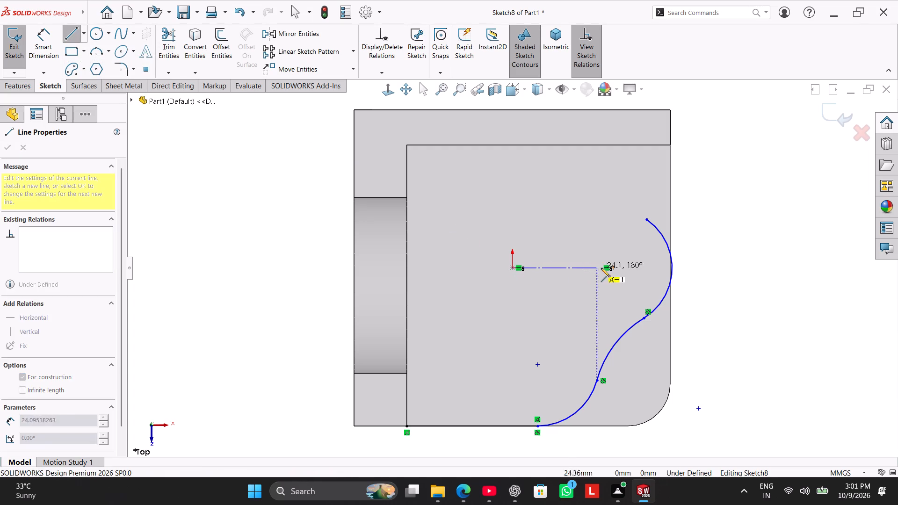
left_click(611, 268)
right_click(296, 247)
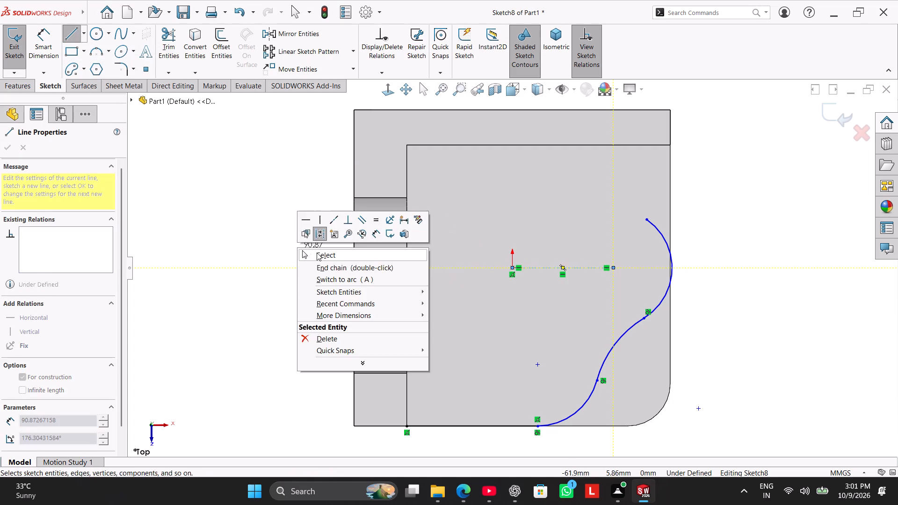
left_click(317, 252)
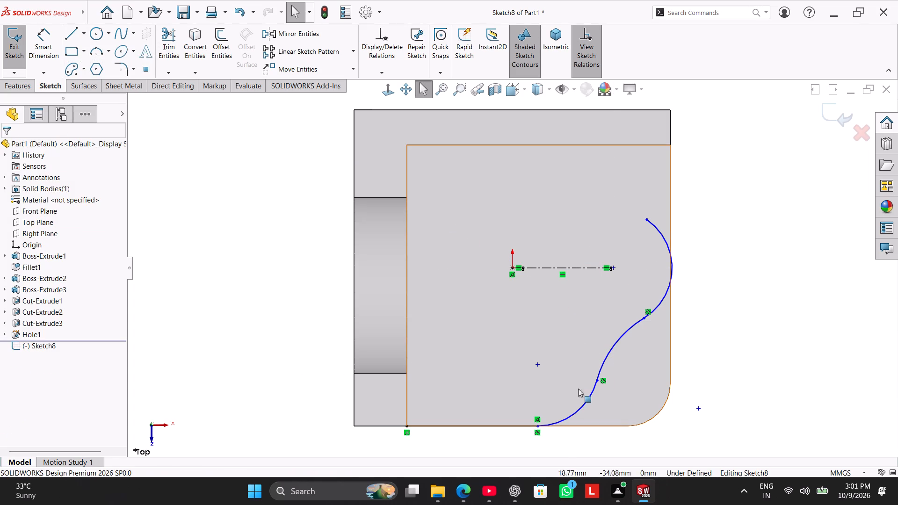
Mirror the three connected arcs about the horizontal centerline.
left_click(587, 397, "ctrl")
left_click(613, 343, "ctrl")
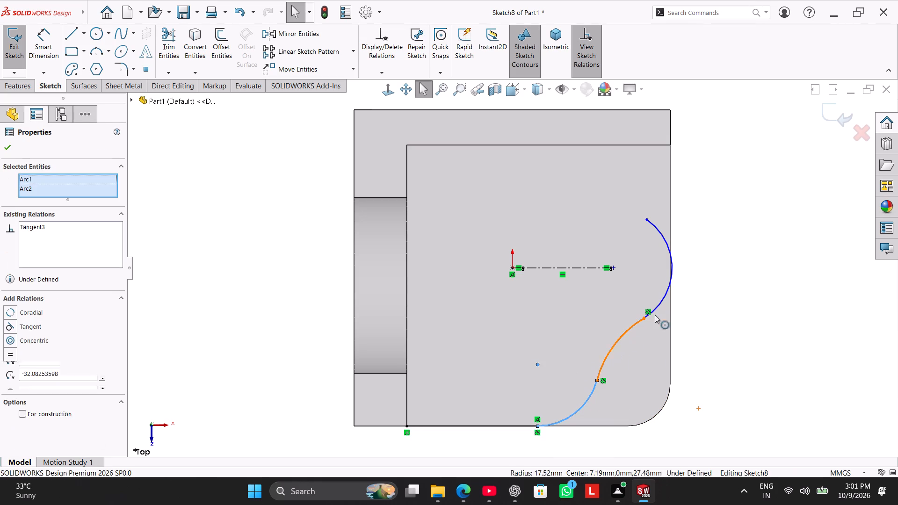
left_click(665, 296, "ctrl")
left_click(571, 267, "ctrl")
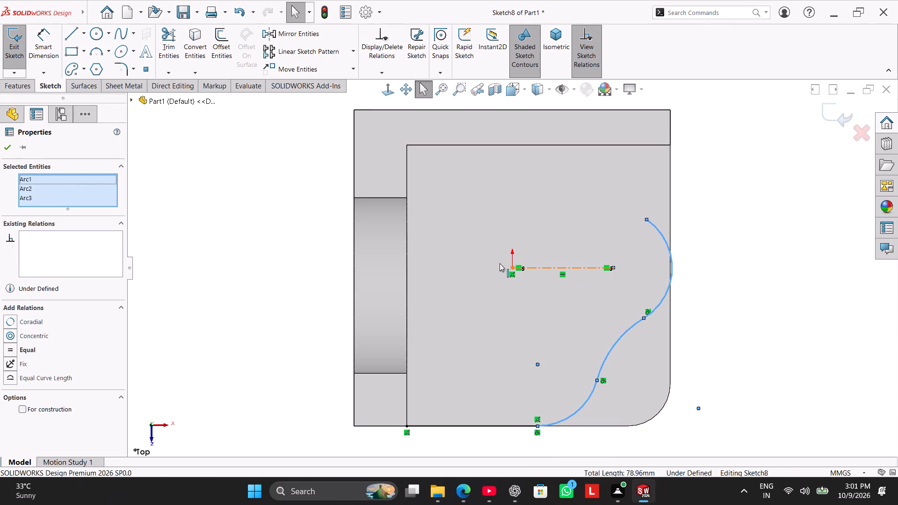
left_click(319, 32)
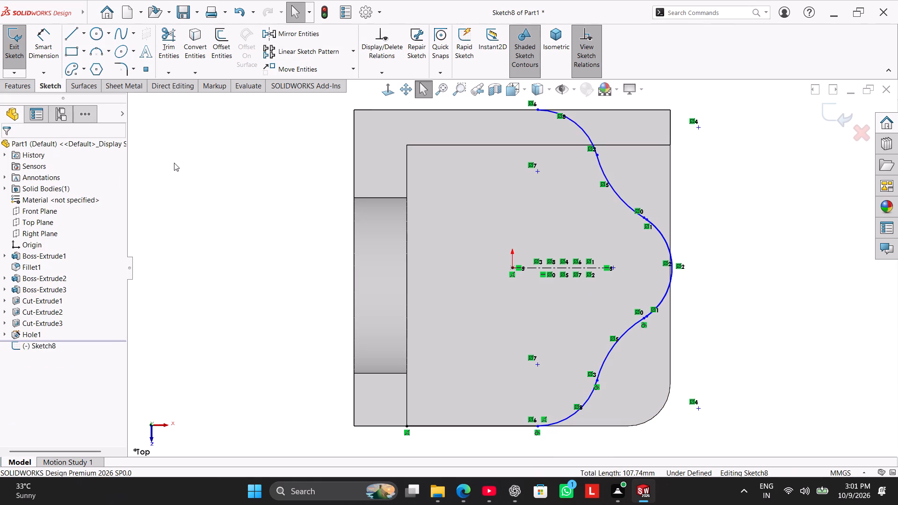
left_click(201, 195)
Dimension the line along the base's front edge to 32 mm and hide the sketch relations.
left_click(47, 51)
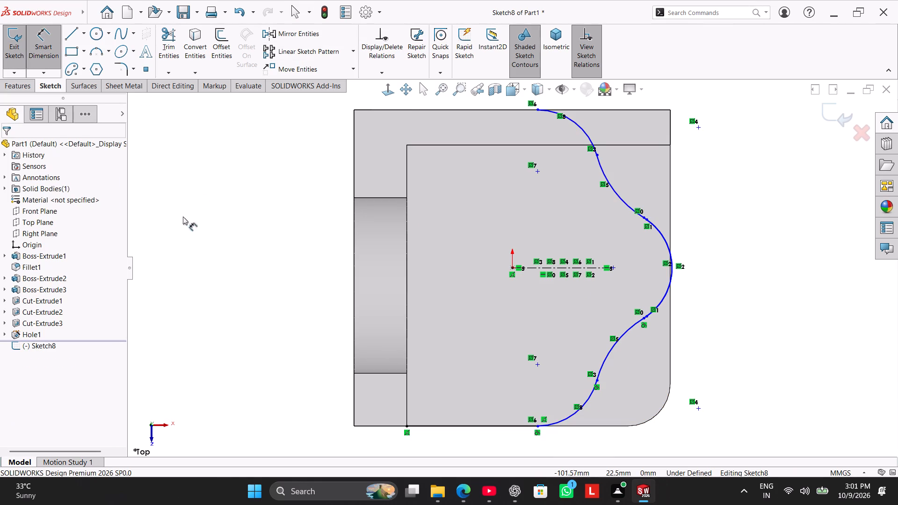
left_click(471, 425)
left_click(466, 449)
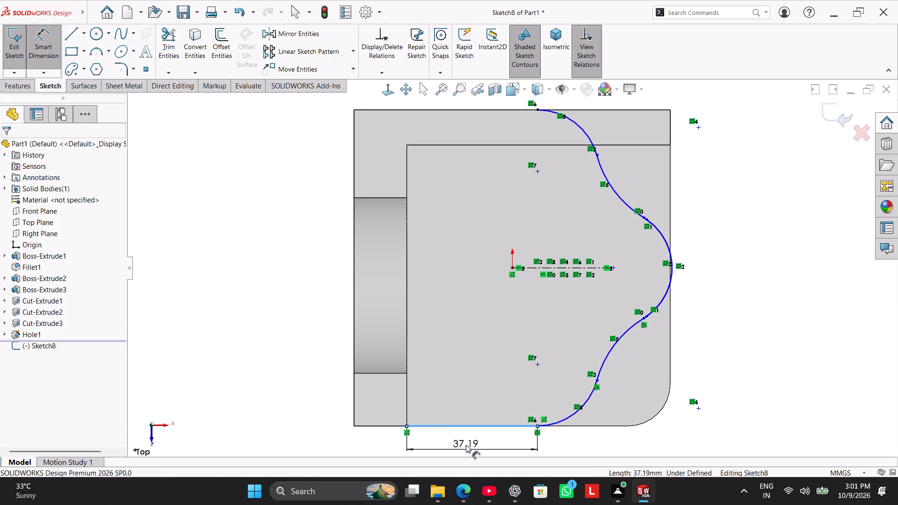
left_click(581, 58)
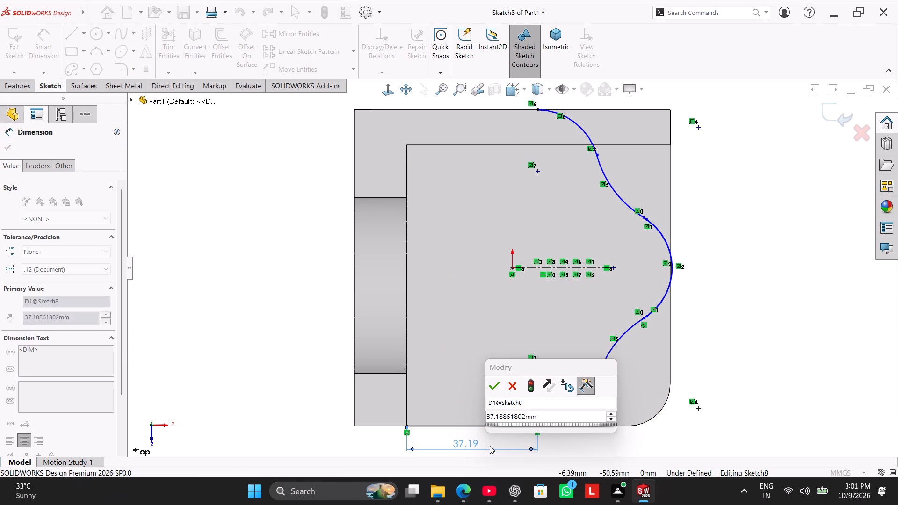
double_click(559, 416)
type("32")
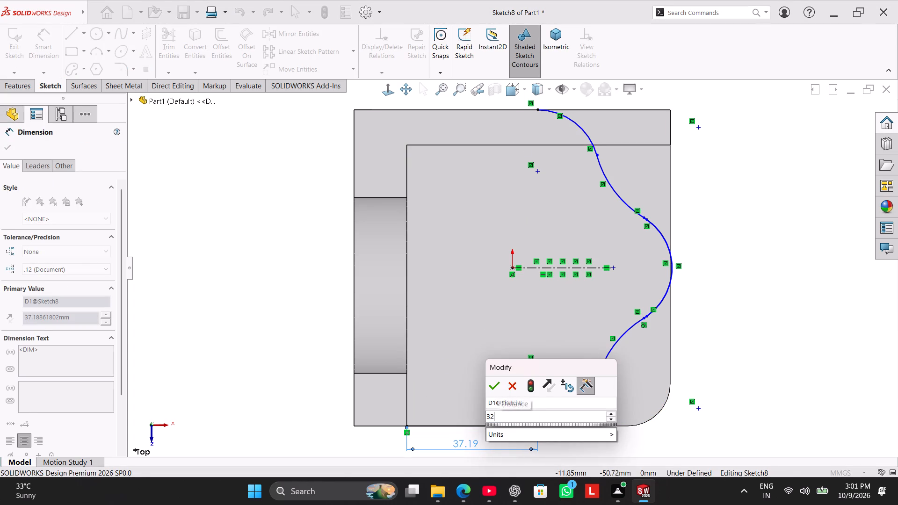
key("Return")
left_click(582, 51)
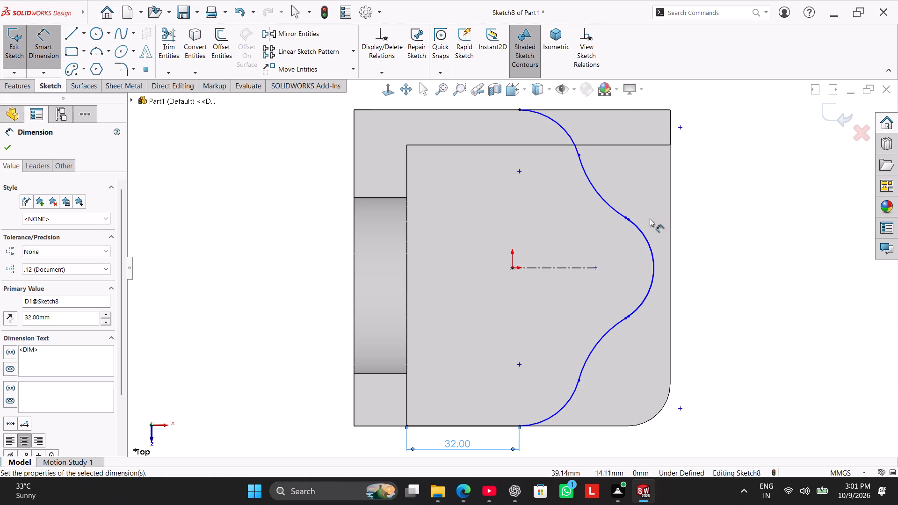
scroll(635, 219, "down", 4)
scroll(682, 221, "up", 3)
right_click(694, 209)
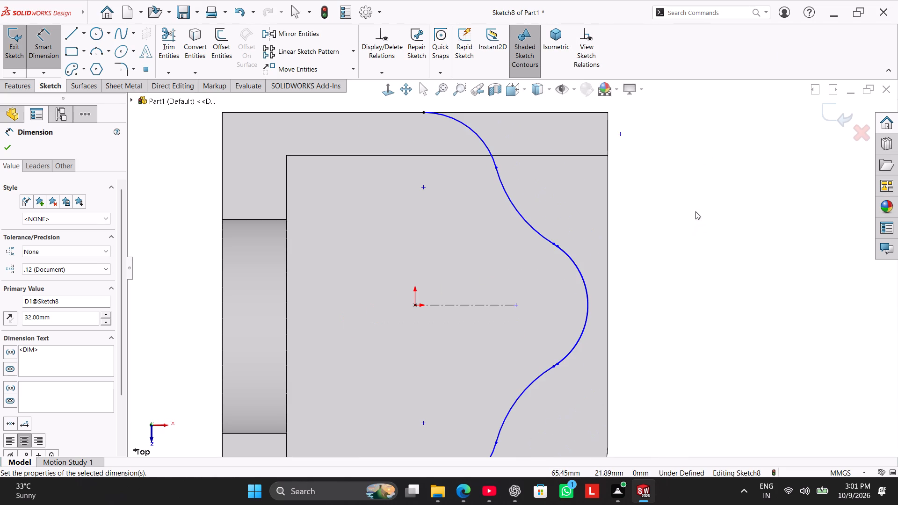
left_click(711, 240)
scroll(507, 332, "up", 2)
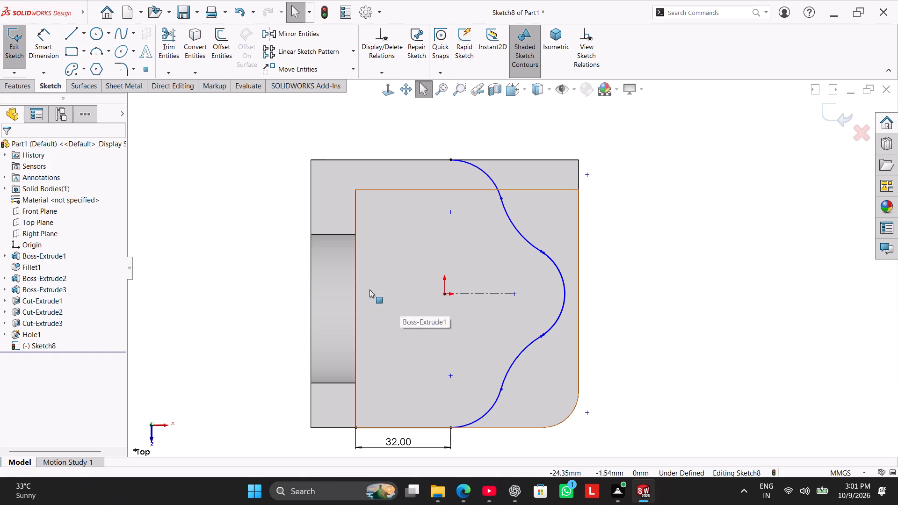
Dimension the distance between the centres of the two outermost mirrored arcs to 50 mm.
left_click(33, 45)
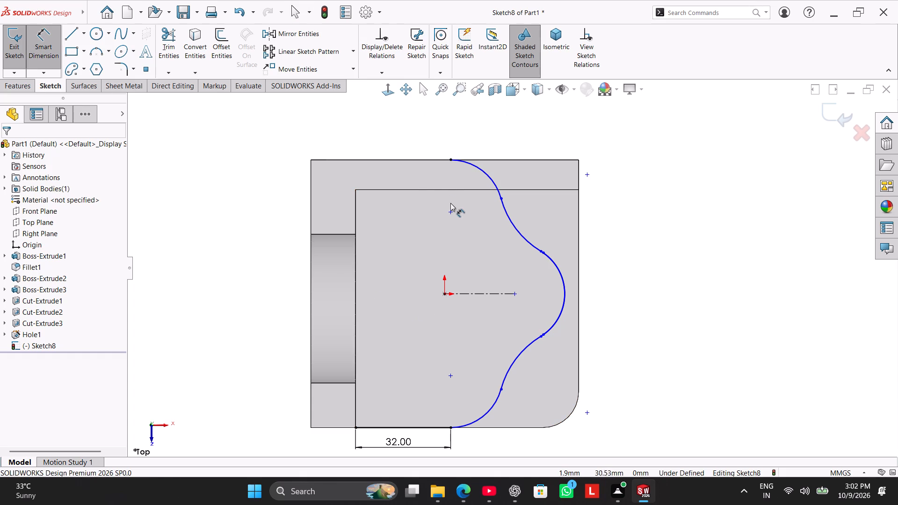
left_click(450, 211)
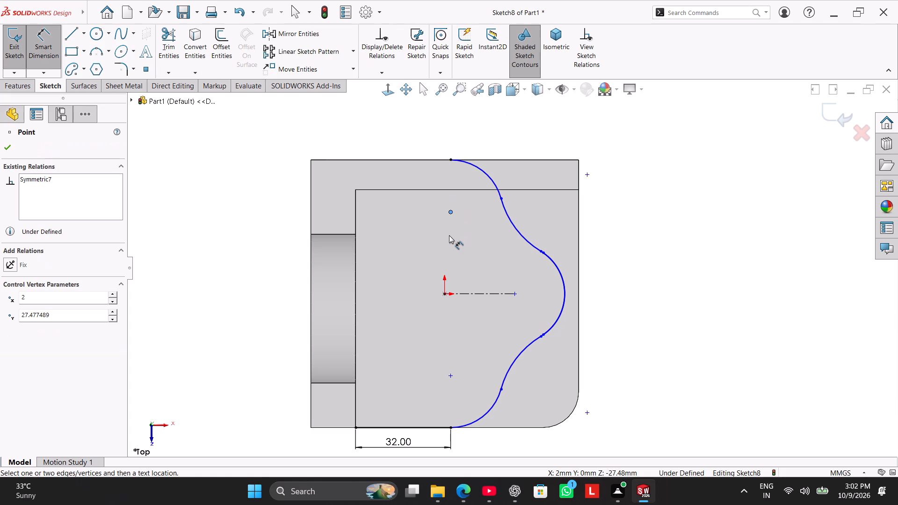
left_click(451, 373)
left_click(451, 375)
left_click(425, 290)
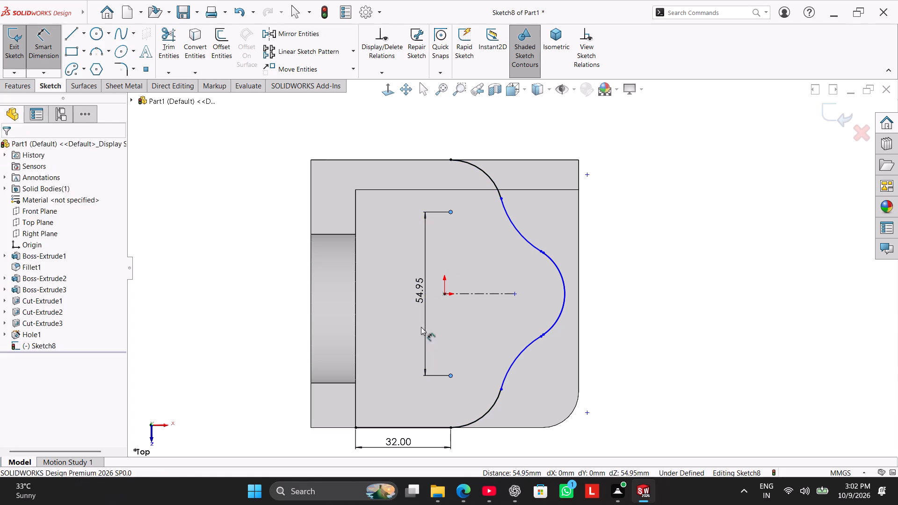
type("50")
key("Return")
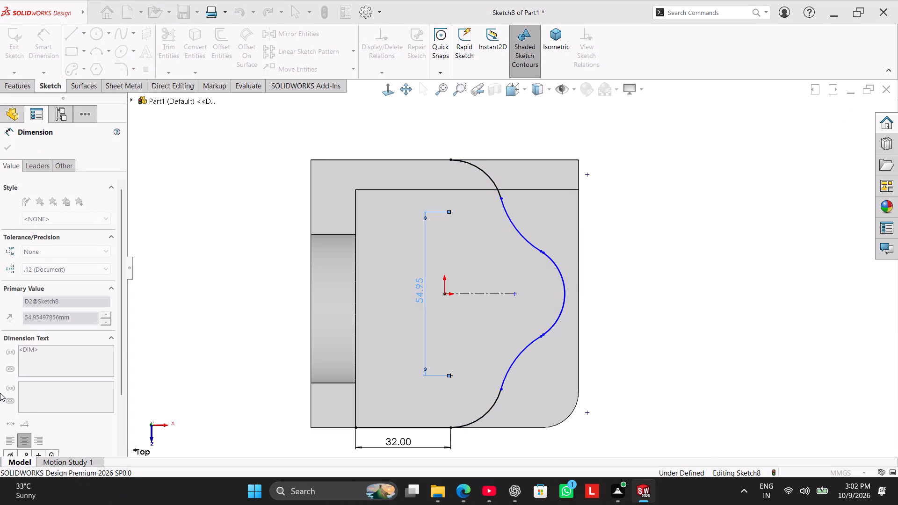
right_click(656, 177)
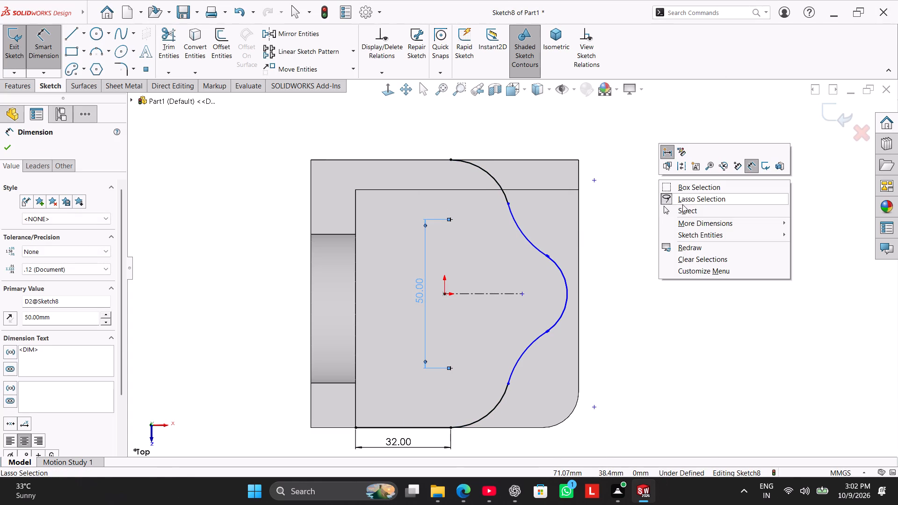
left_click(686, 210)
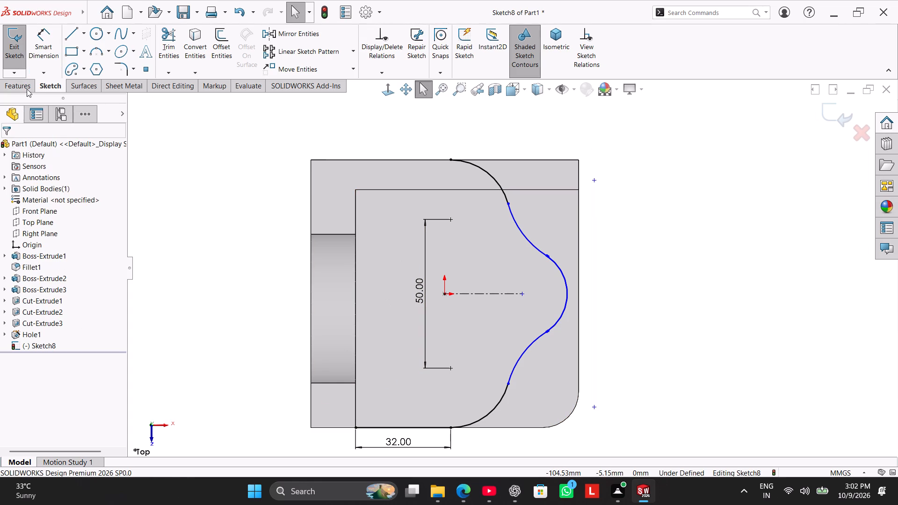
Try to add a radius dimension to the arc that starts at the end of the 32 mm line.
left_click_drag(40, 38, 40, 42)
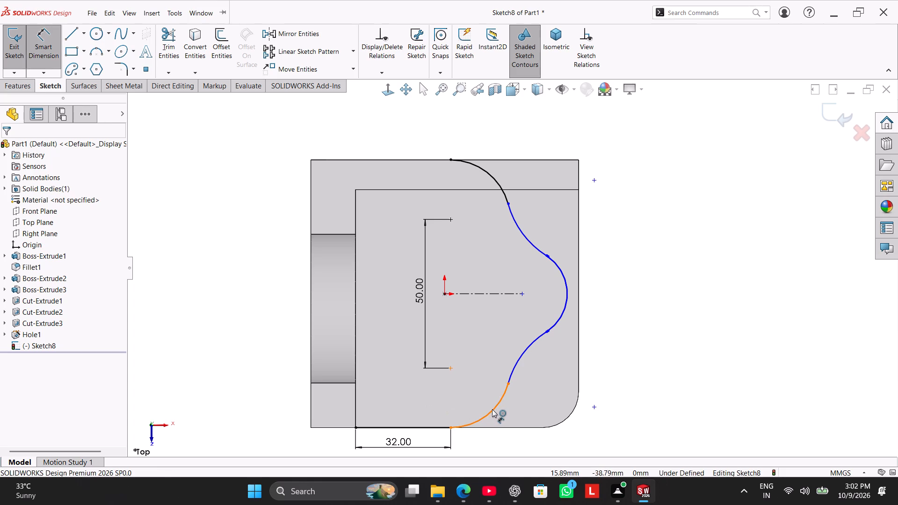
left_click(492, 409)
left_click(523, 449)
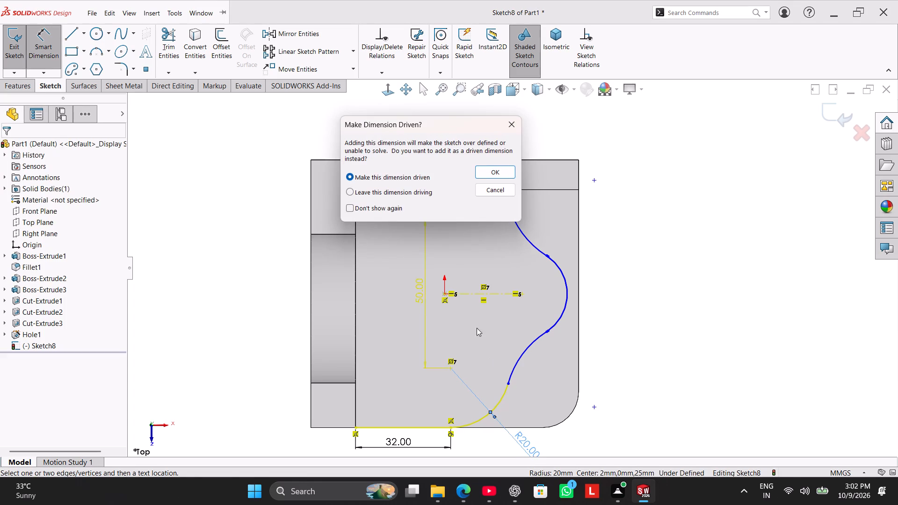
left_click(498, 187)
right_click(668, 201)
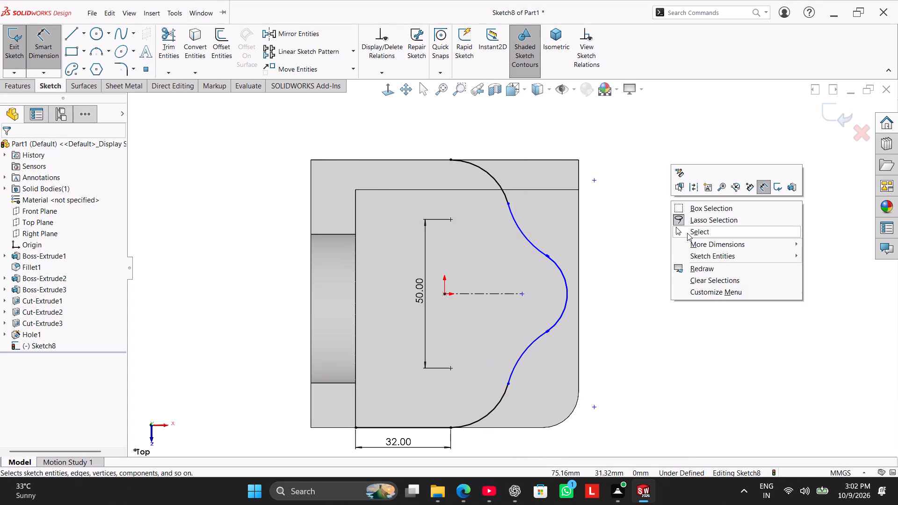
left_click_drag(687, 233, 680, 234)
Show the sketch relations and delete the tangent relation between the 32 mm line and the arc starting at its end.
left_click(589, 57)
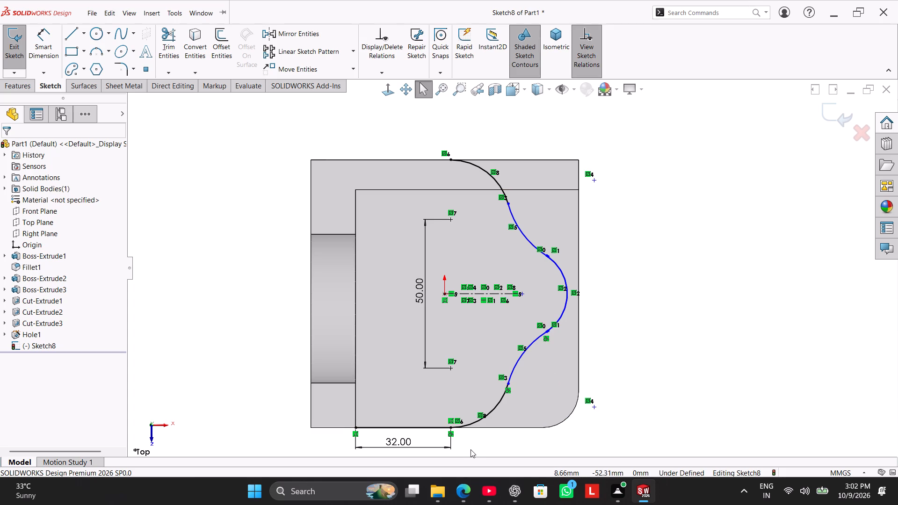
scroll(473, 440, "down", 1)
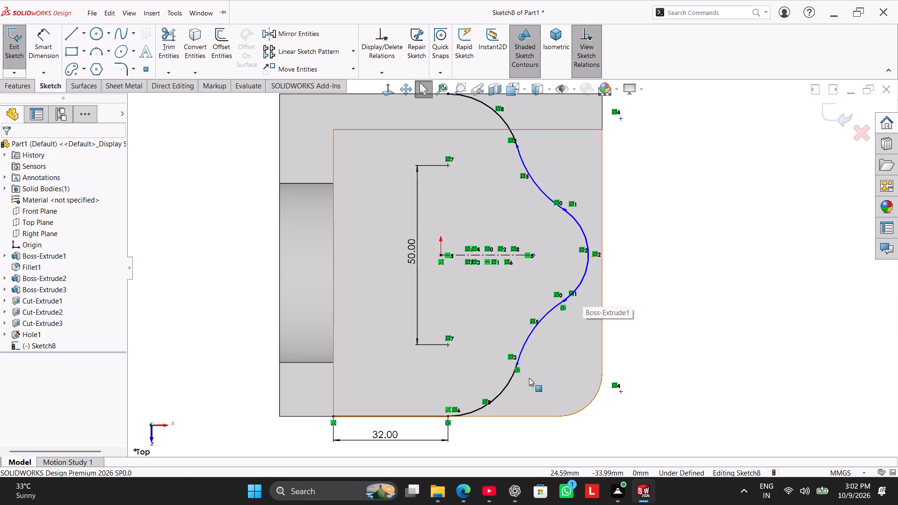
scroll(484, 412, "down", 1)
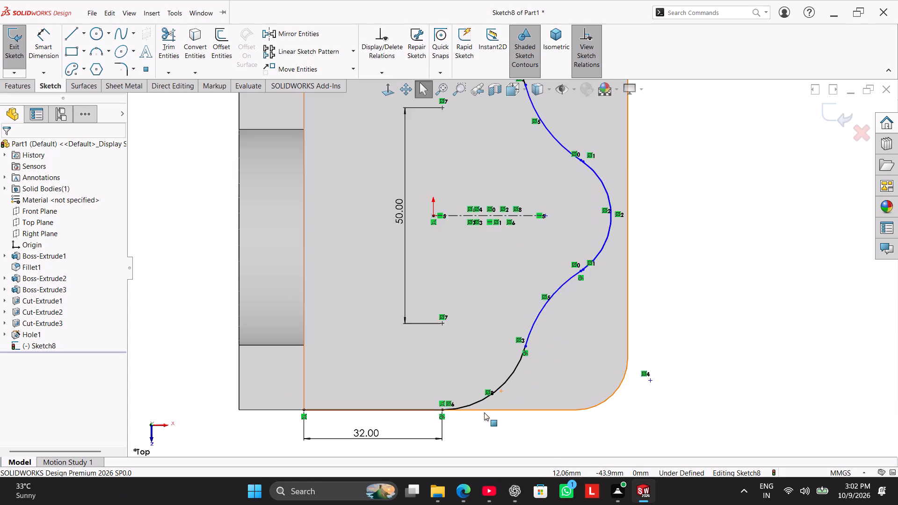
scroll(484, 412, "down", 1)
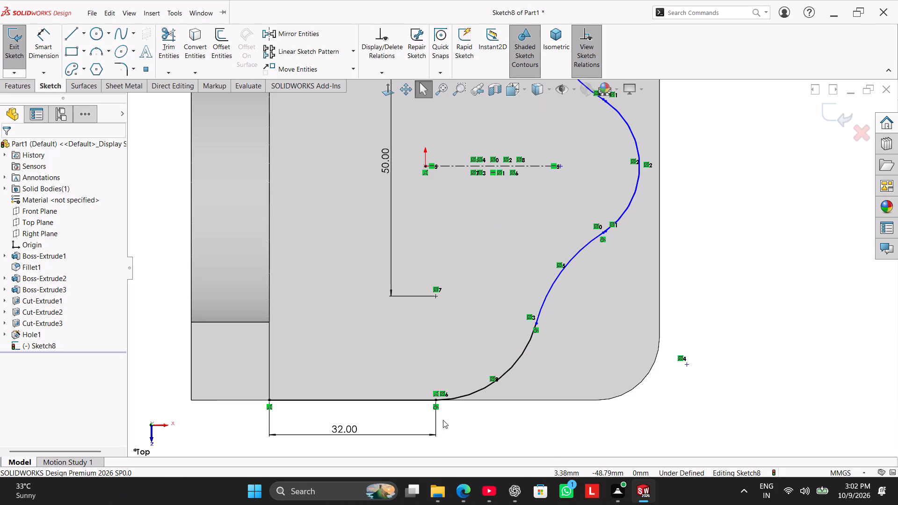
right_click(438, 406)
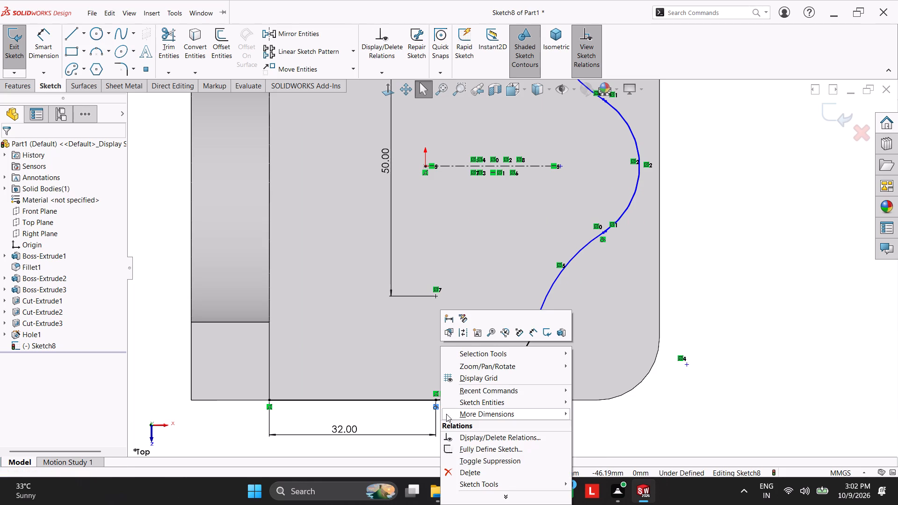
left_click(471, 469)
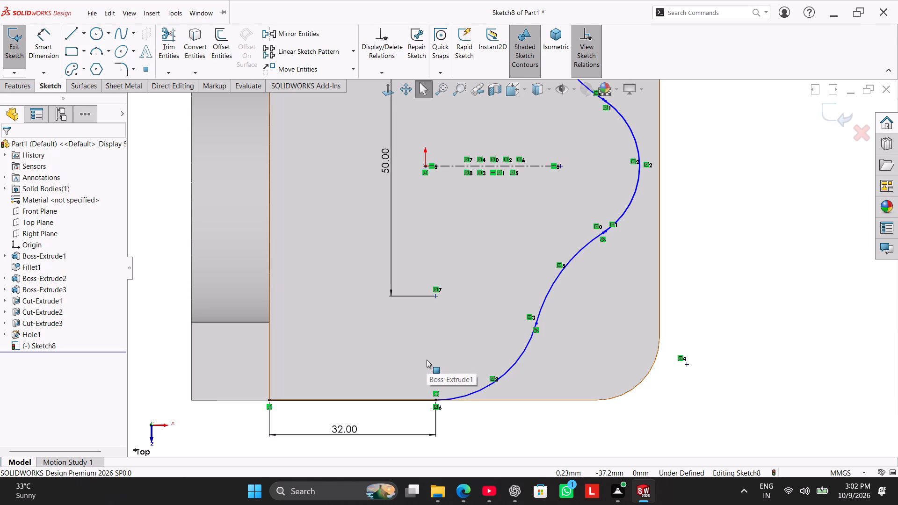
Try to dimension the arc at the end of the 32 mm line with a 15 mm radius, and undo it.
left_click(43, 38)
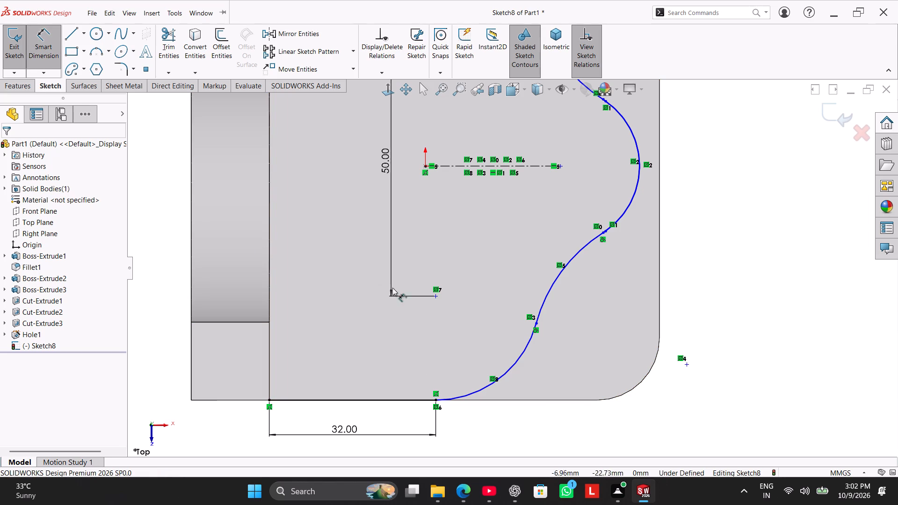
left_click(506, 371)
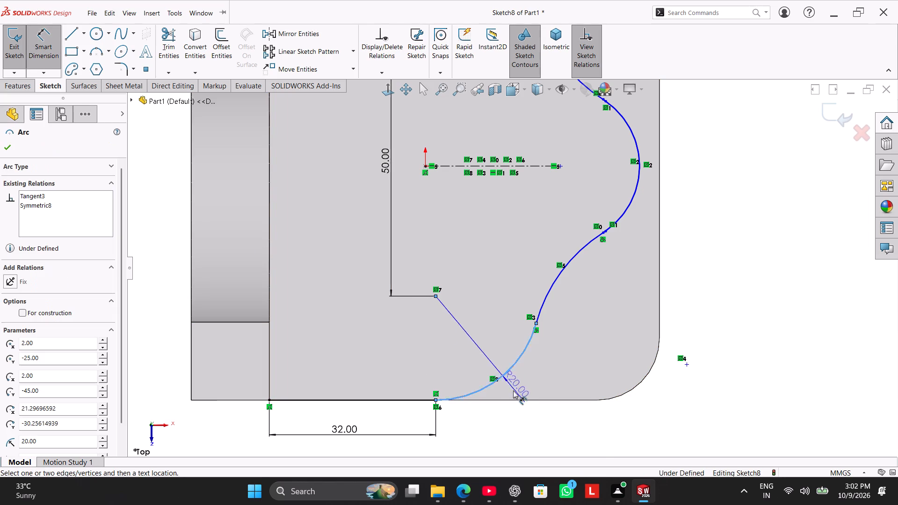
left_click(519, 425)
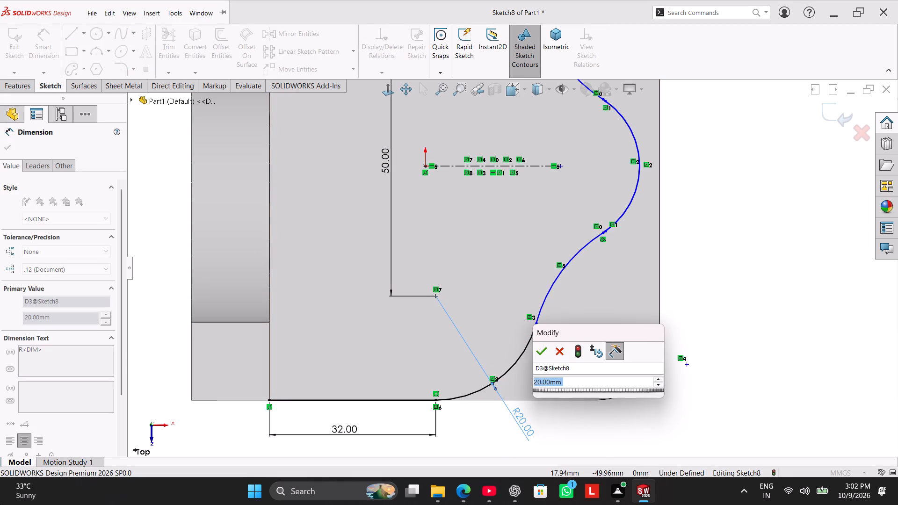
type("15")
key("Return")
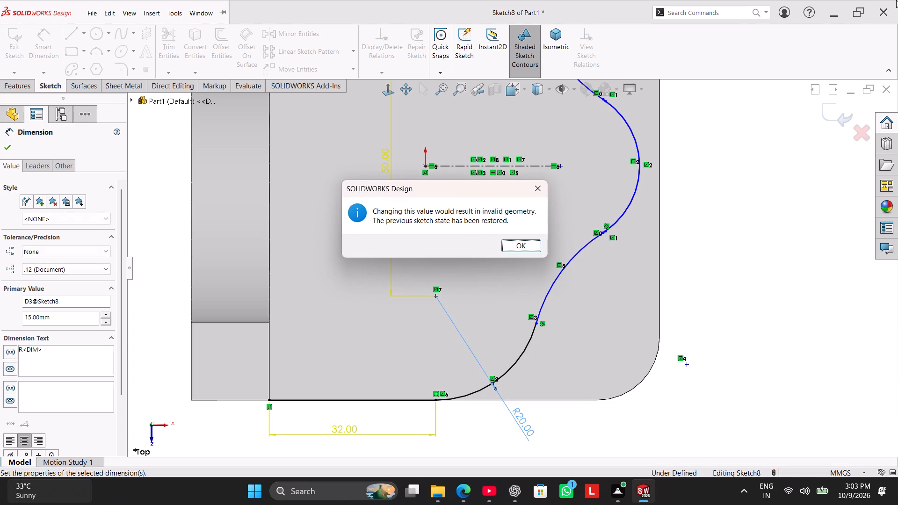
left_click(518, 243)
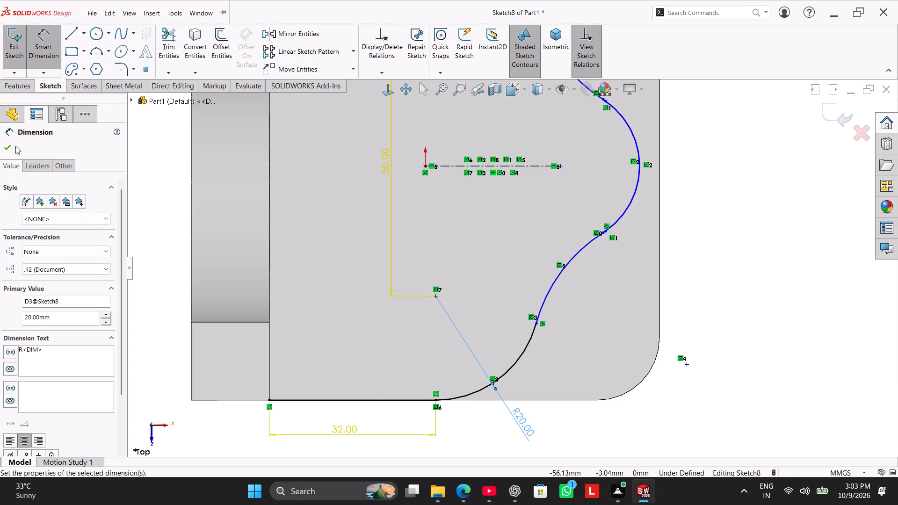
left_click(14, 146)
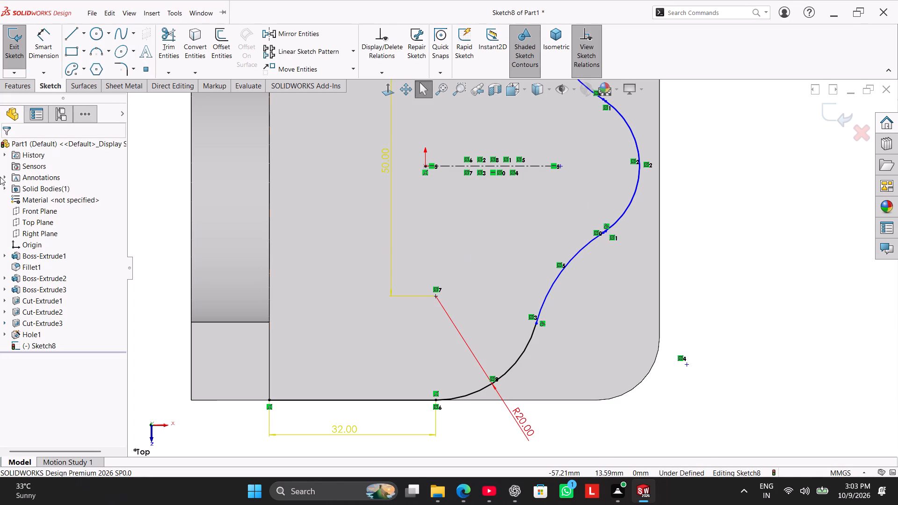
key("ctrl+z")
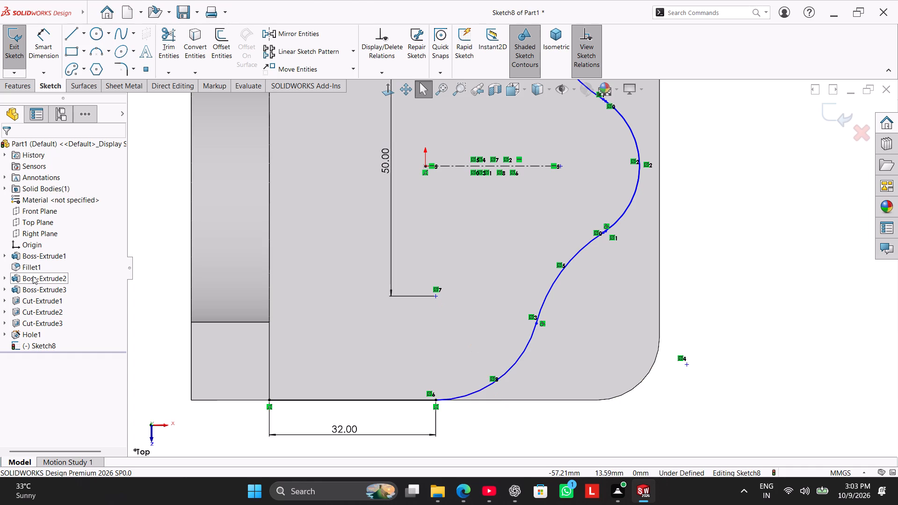
Delete the tangent relation between the arc at the end of the 32 mm line and the adjoining concave arc.
right_click(542, 323)
left_click(566, 448)
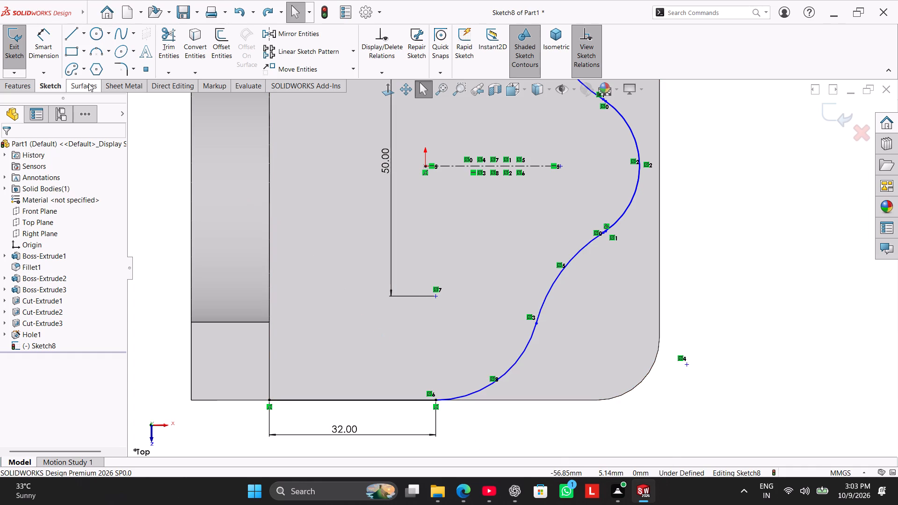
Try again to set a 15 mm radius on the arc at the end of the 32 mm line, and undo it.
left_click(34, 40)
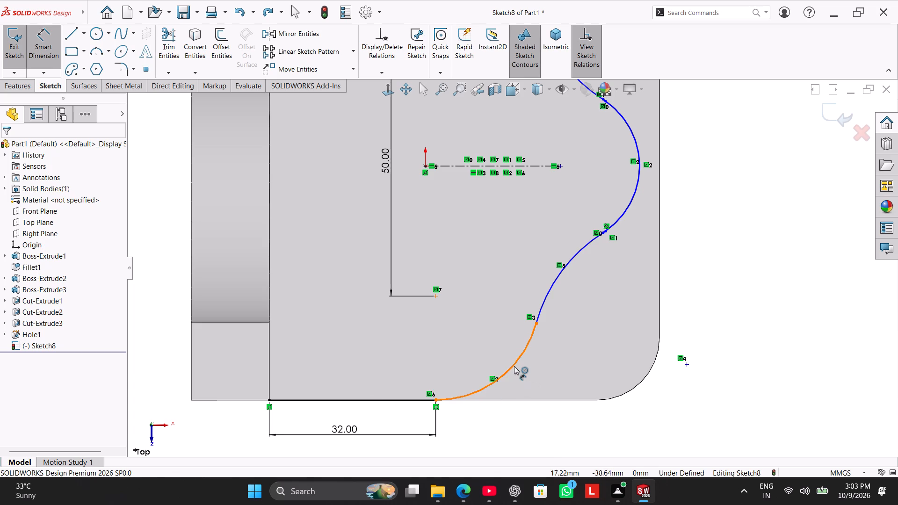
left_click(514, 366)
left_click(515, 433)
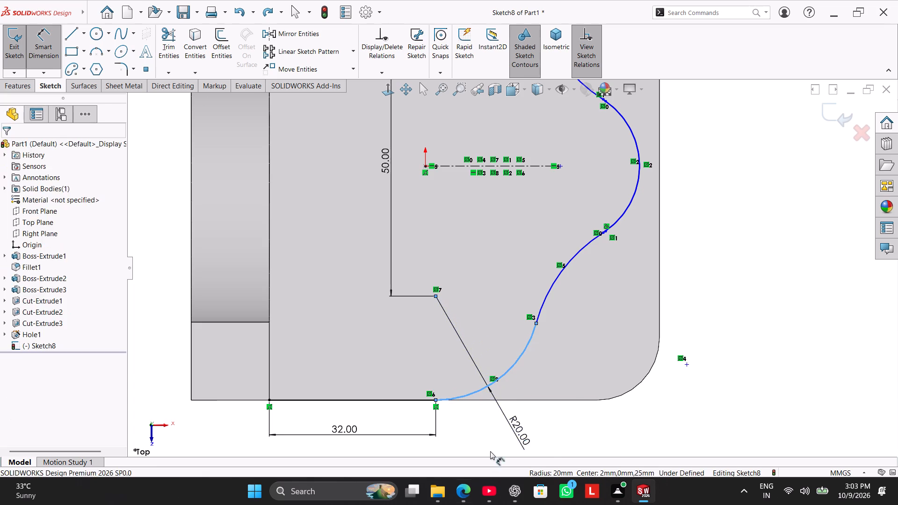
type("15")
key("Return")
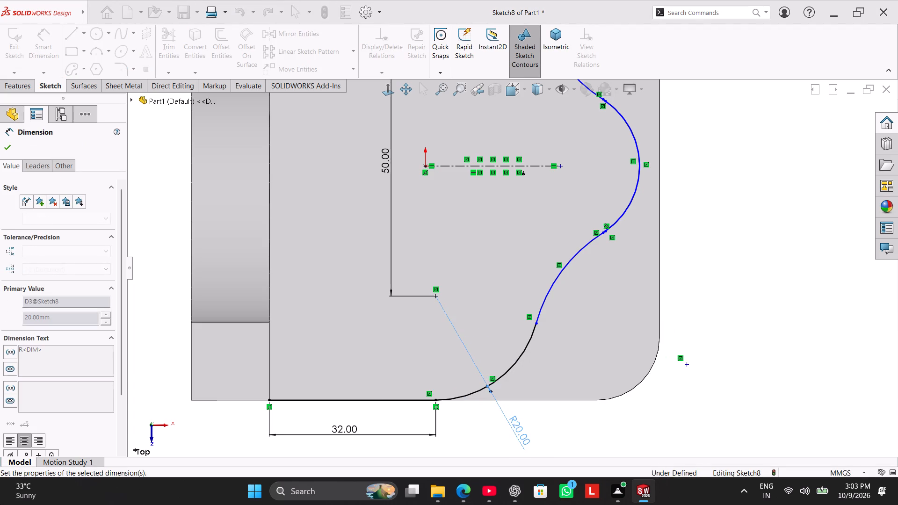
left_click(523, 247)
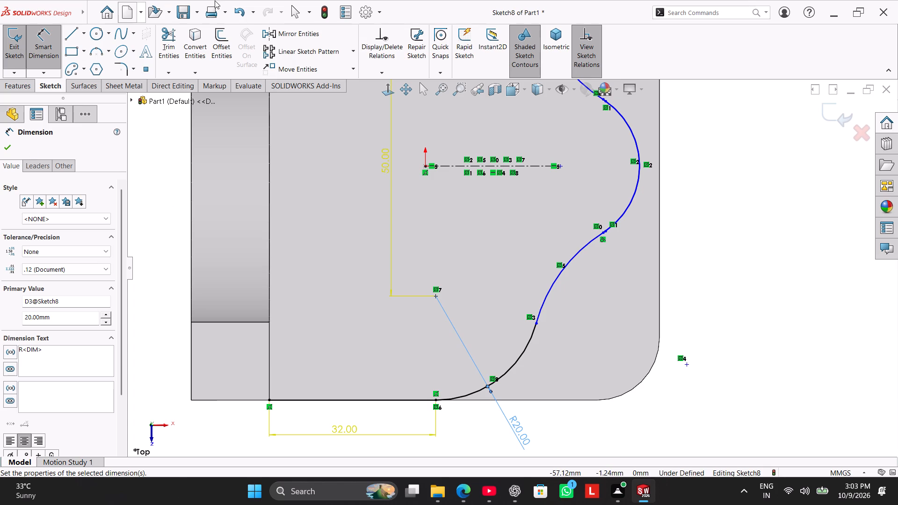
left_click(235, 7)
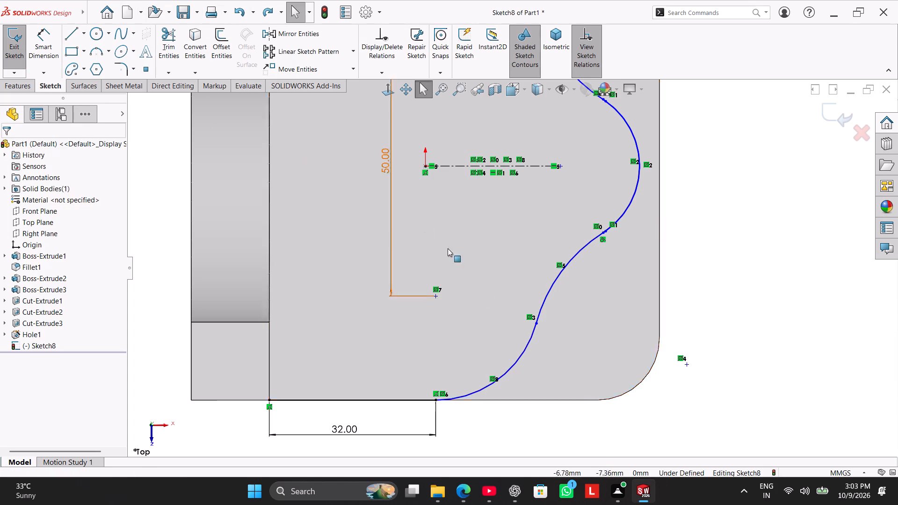
Reshape the arc at the end of the 32 mm line by moving it slightly toward the back wall, keeping about 20 mm radius.
left_click_drag(532, 330, 522, 321)
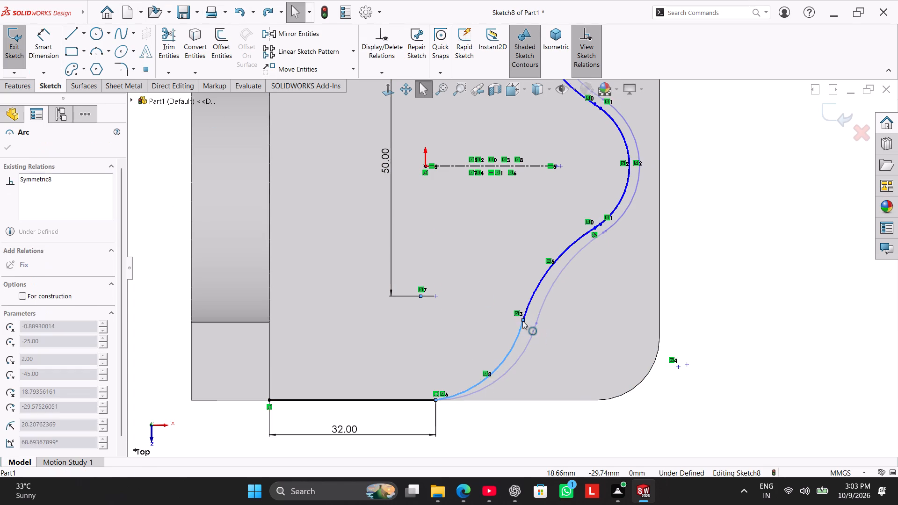
left_click_drag(522, 321, 514, 345)
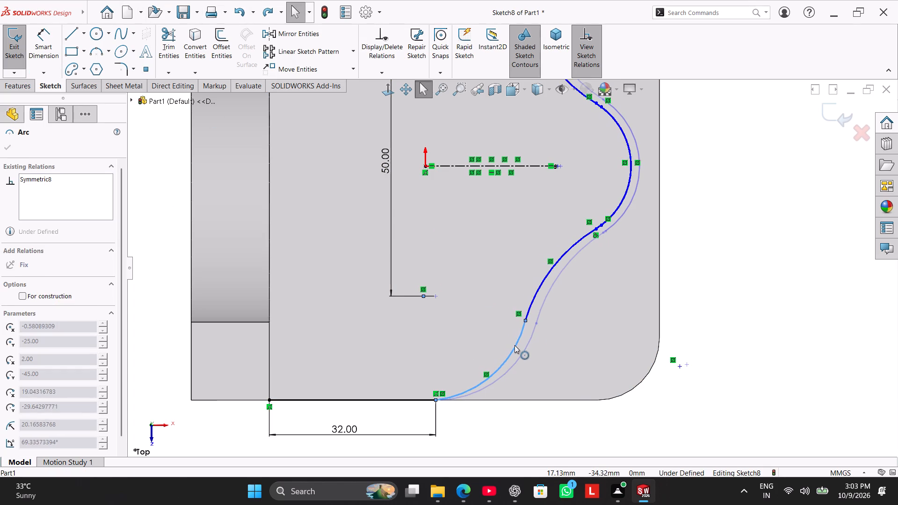
left_click_drag(514, 345, 520, 358)
left_click(737, 274)
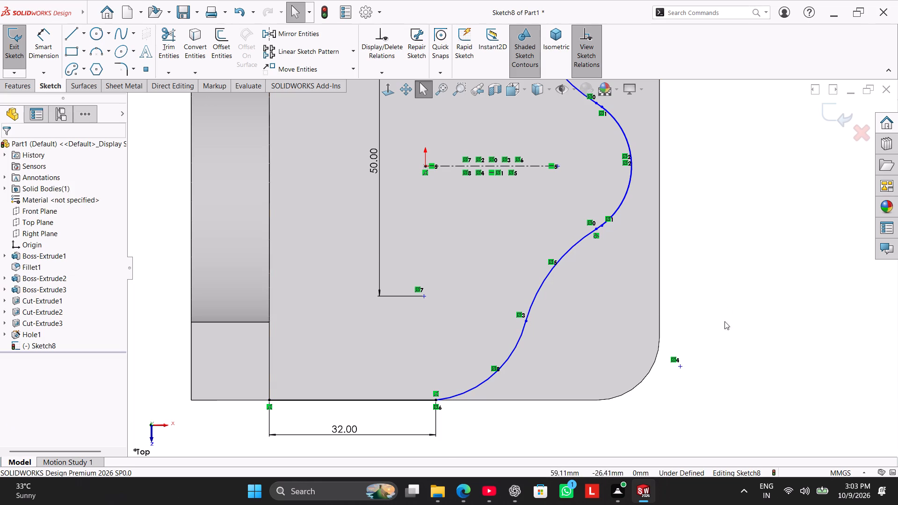
Move the centre of the lower concave arc inward over the base near its rounded corner, reshaping the profile symmetrically.
left_click_drag(681, 366, 666, 390)
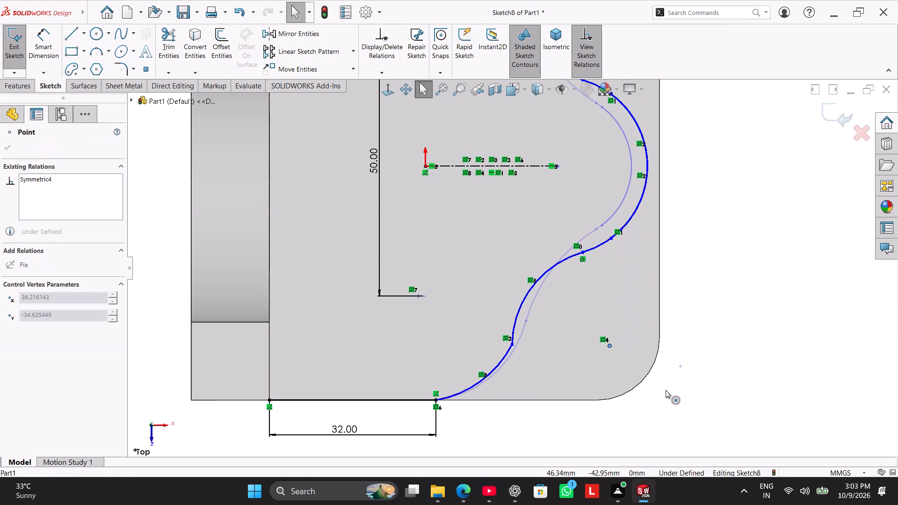
left_click_drag(666, 390, 663, 399)
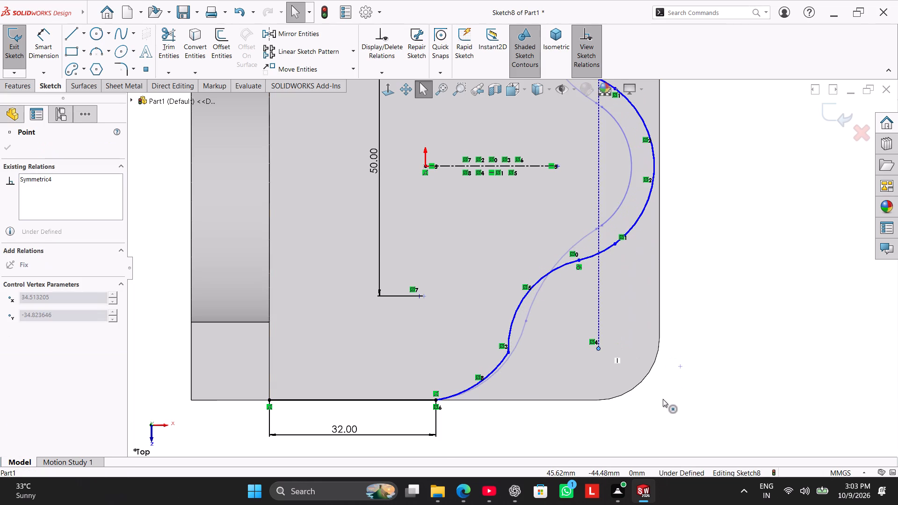
left_click_drag(663, 399, 668, 387)
left_click(719, 278)
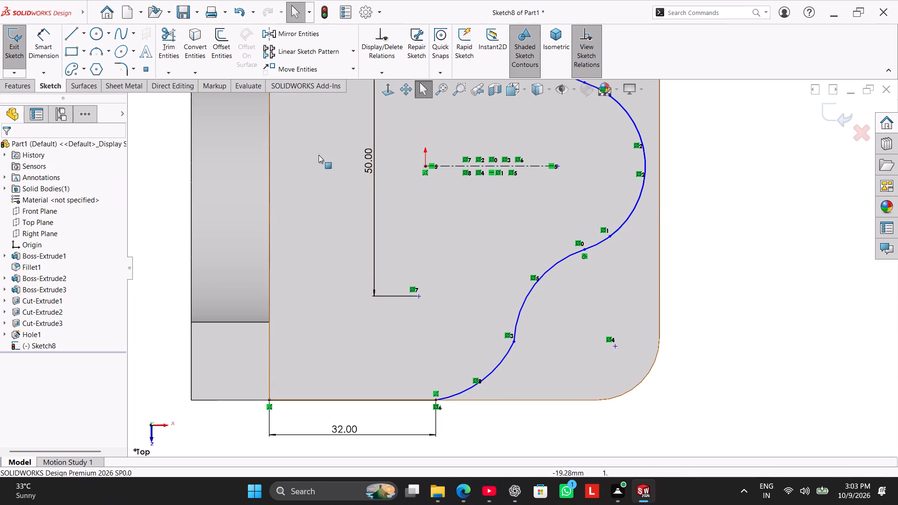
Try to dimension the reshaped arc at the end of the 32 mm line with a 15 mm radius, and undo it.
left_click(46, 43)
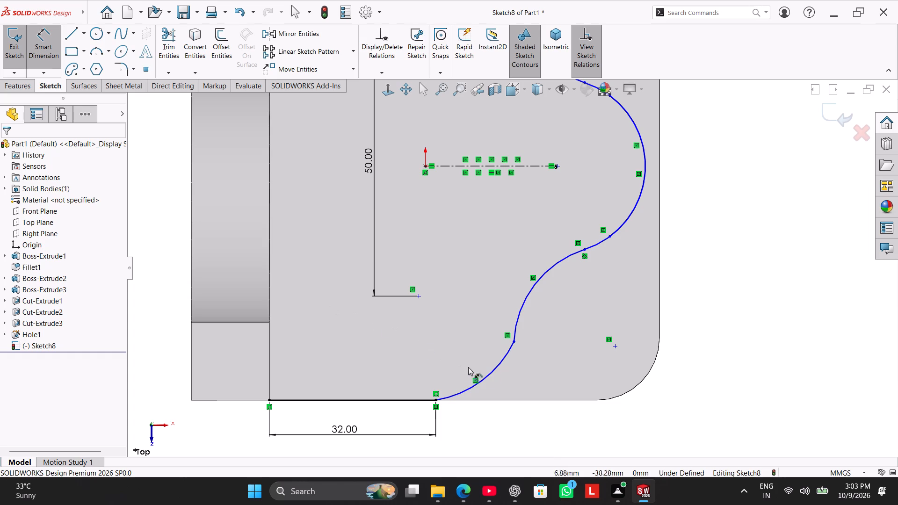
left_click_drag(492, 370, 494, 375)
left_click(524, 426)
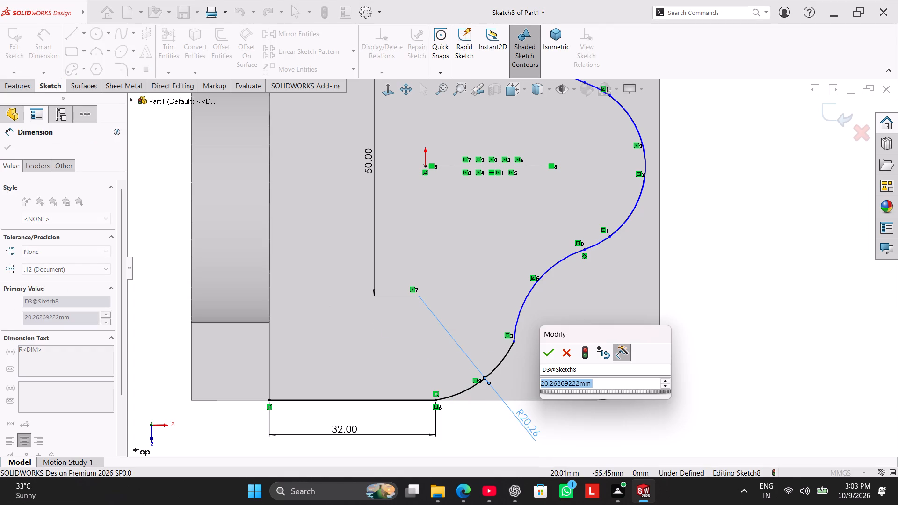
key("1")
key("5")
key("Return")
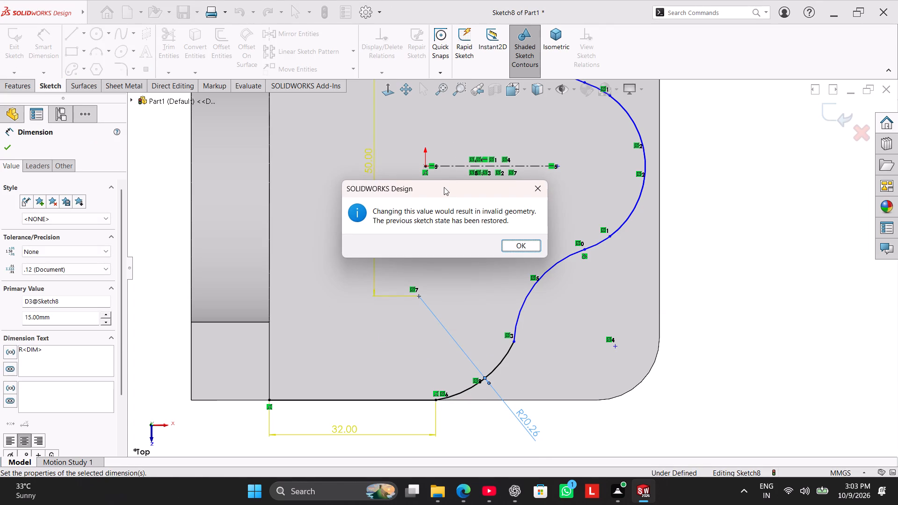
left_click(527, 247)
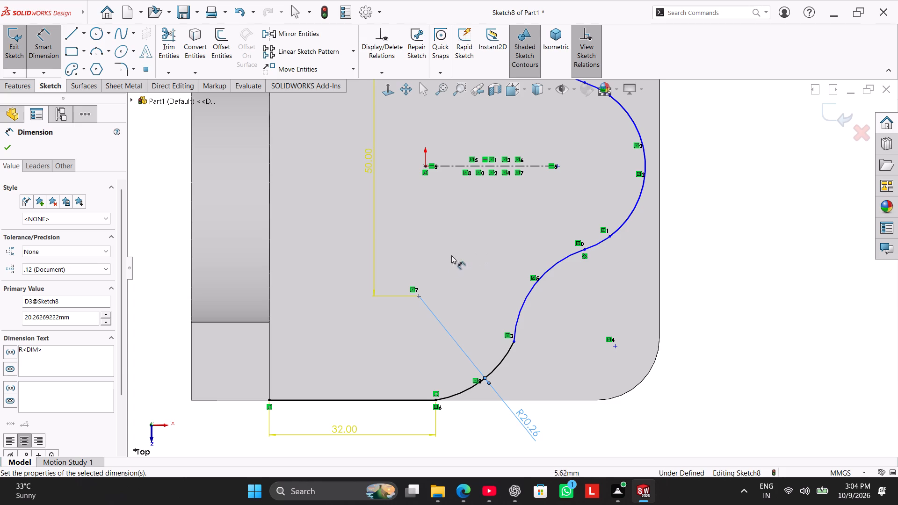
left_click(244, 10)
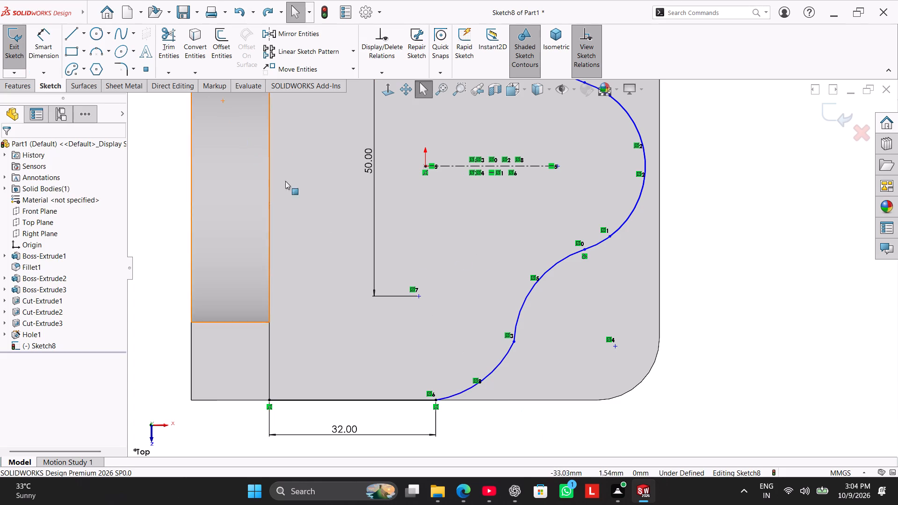
Delete the symmetric relation between the two innermost arcs at the profile's nose.
right_click(738, 281)
left_click(718, 316)
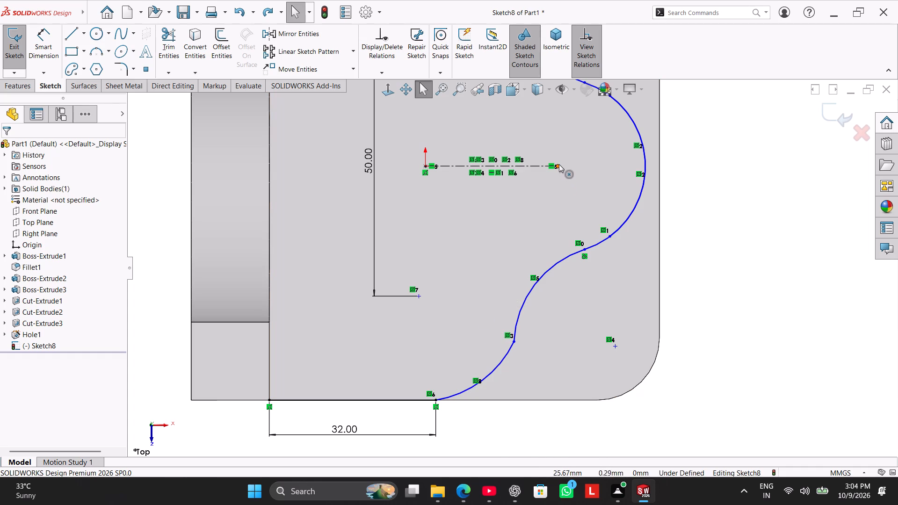
right_click(637, 174)
left_click(657, 298)
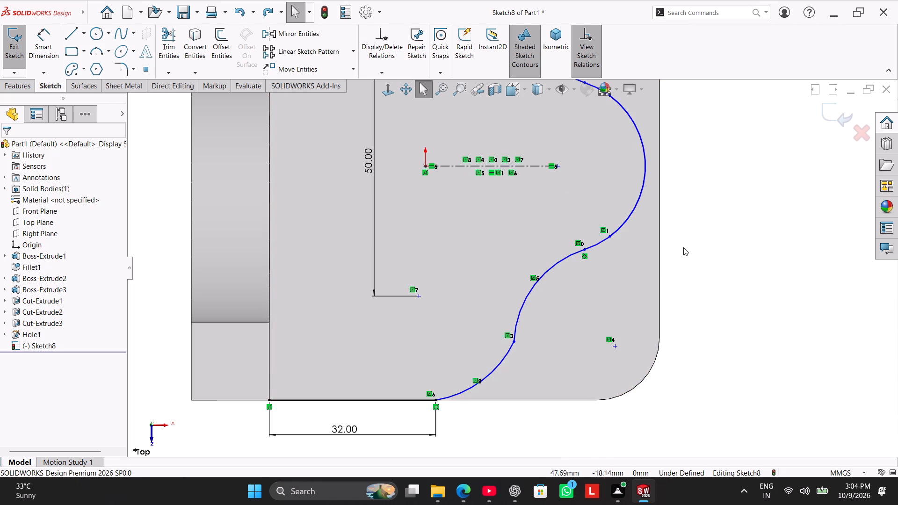
left_click(703, 227)
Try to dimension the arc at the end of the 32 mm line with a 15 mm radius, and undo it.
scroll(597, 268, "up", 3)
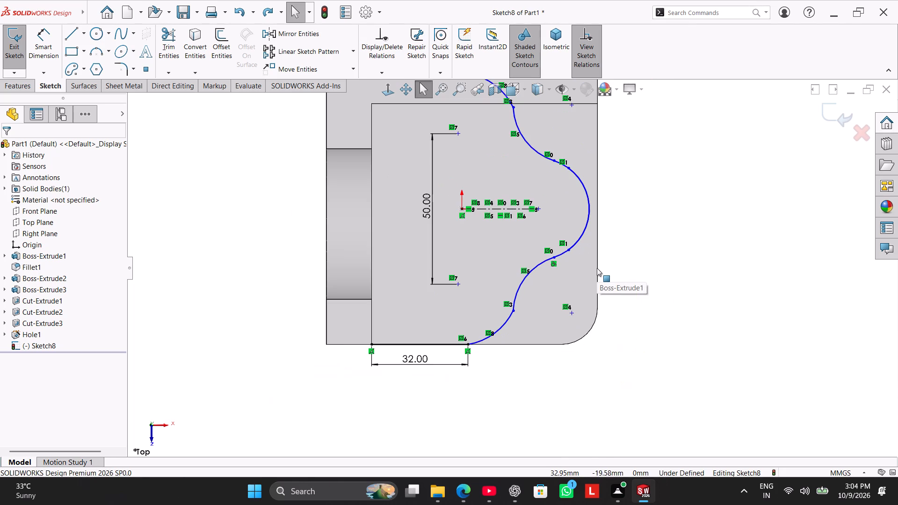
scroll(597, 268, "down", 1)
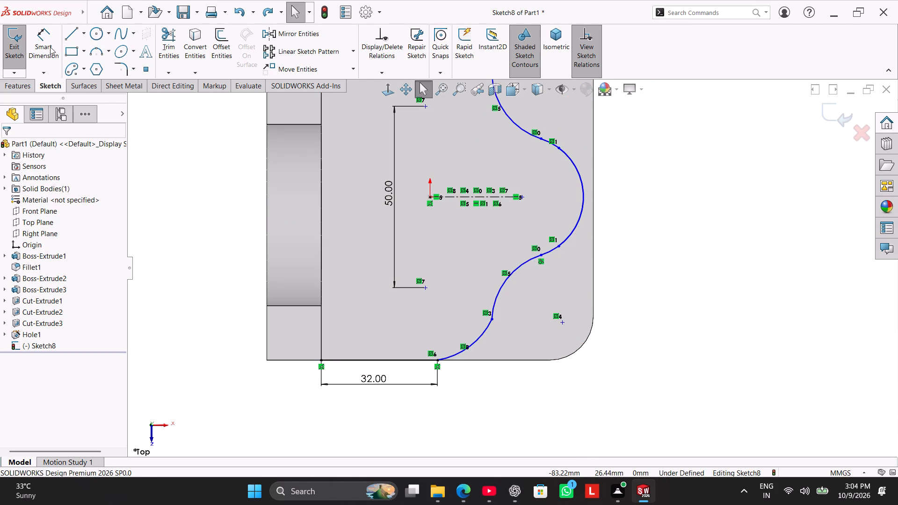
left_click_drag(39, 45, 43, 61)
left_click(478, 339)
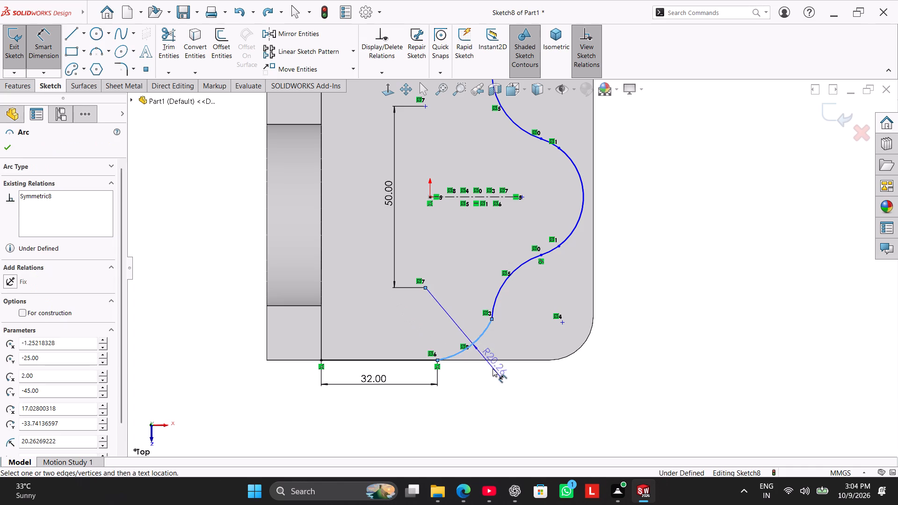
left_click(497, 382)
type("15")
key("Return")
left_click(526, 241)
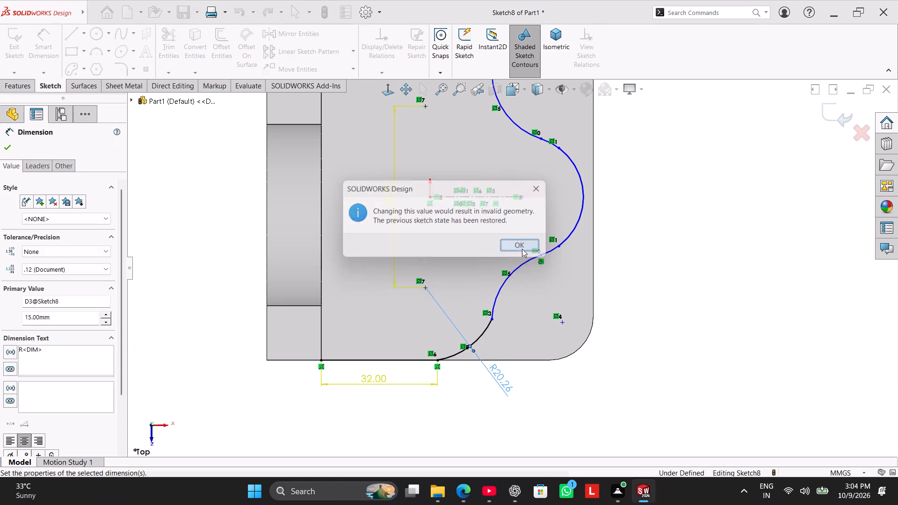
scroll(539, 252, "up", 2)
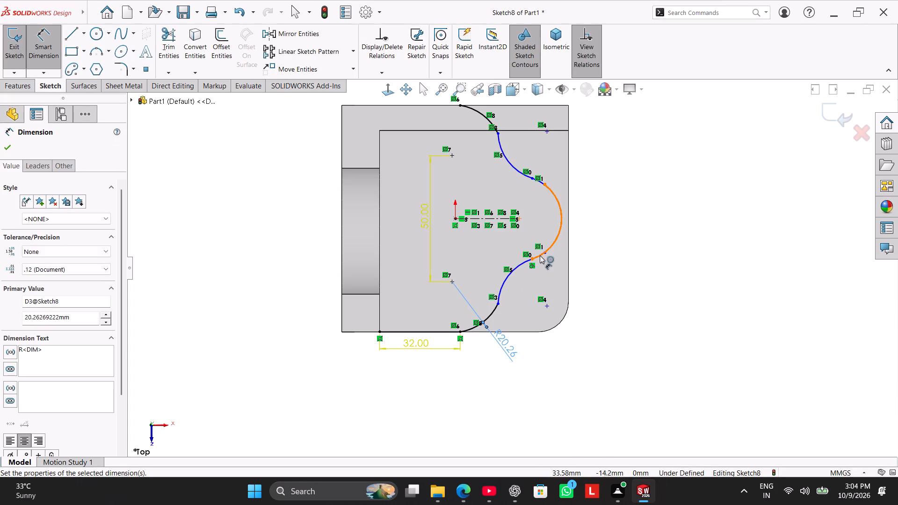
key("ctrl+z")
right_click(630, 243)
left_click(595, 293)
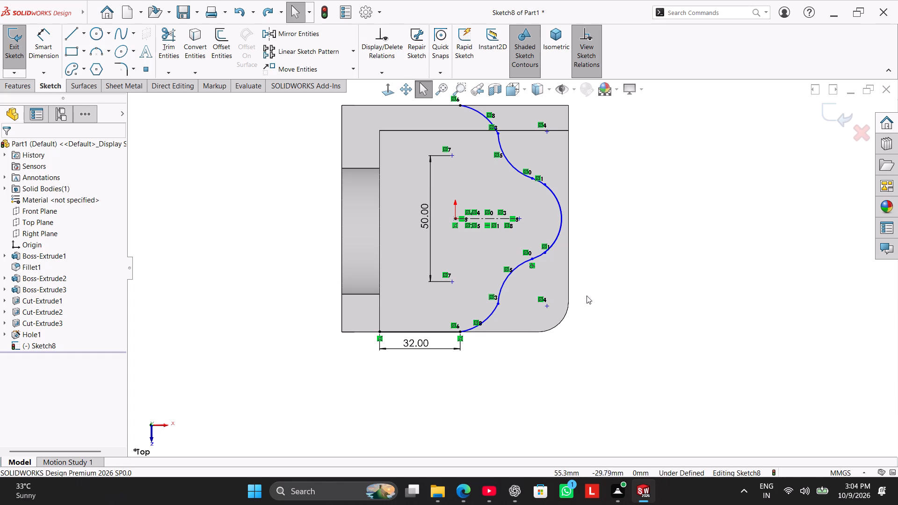
Reshape the lower profile by moving the point joining the outer and concave arcs, leaving the outer arc's radius about 20 mm.
scroll(492, 286, "down", 3)
left_click_drag(507, 313, 514, 291)
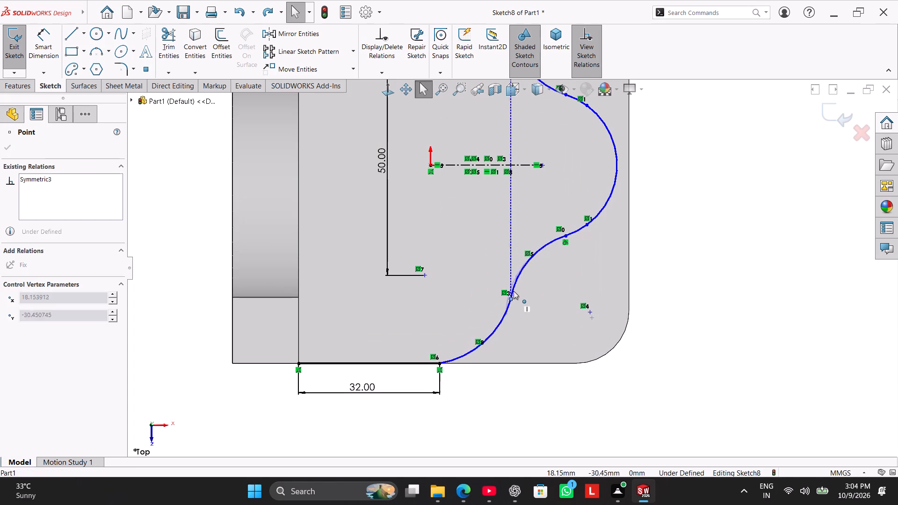
left_click_drag(514, 291, 471, 320)
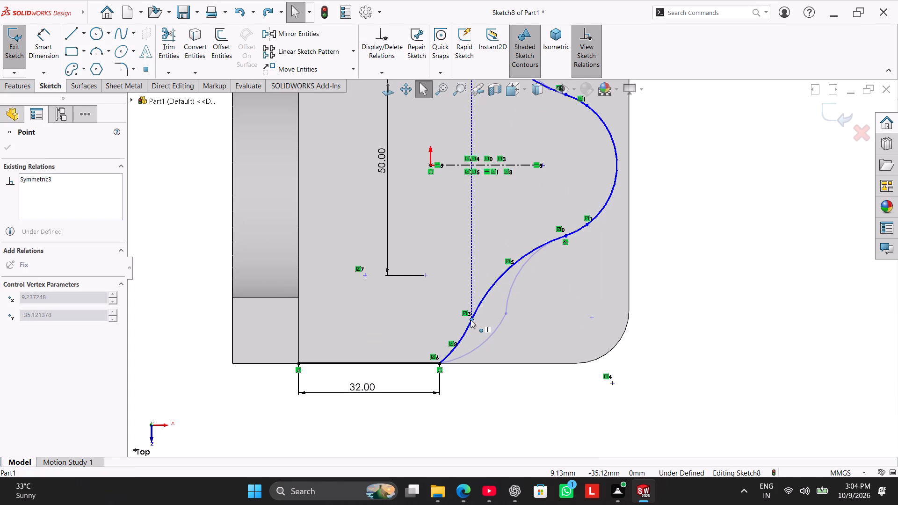
left_click_drag(471, 320, 509, 362)
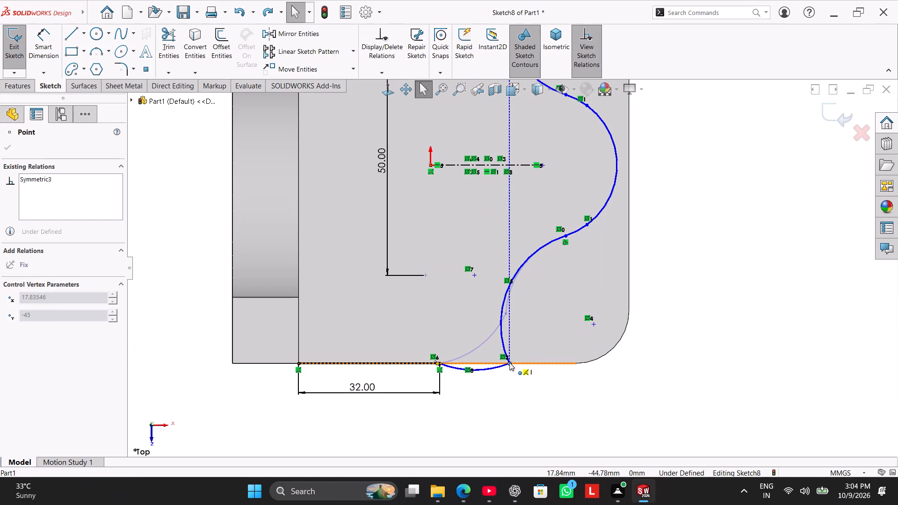
left_click_drag(509, 362, 462, 320)
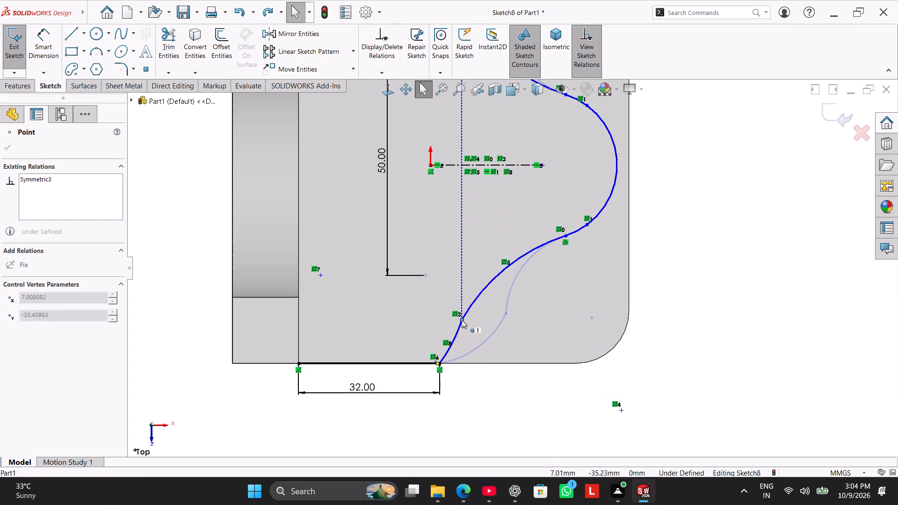
left_click_drag(462, 320, 501, 318)
left_click_drag(657, 214, 648, 217)
Delete the lower concave arc between the outer arc and the nose arc.
right_click(529, 257)
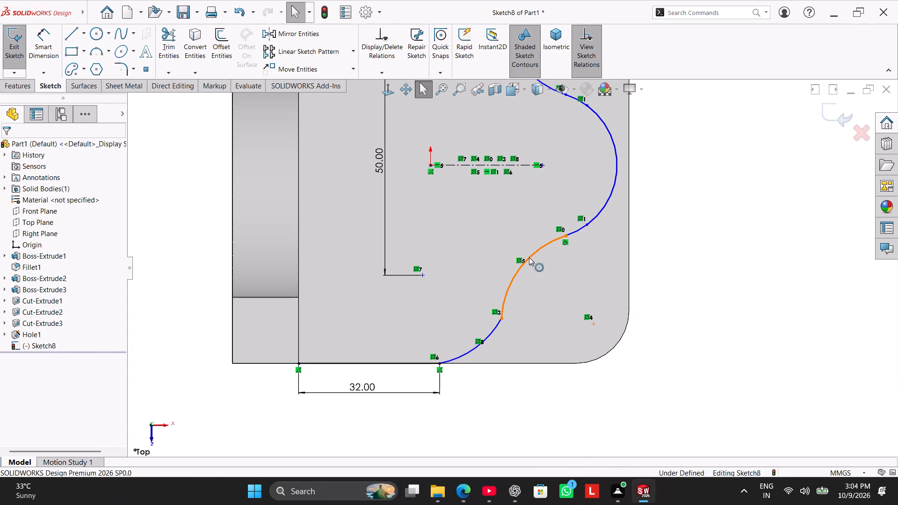
left_click(553, 427)
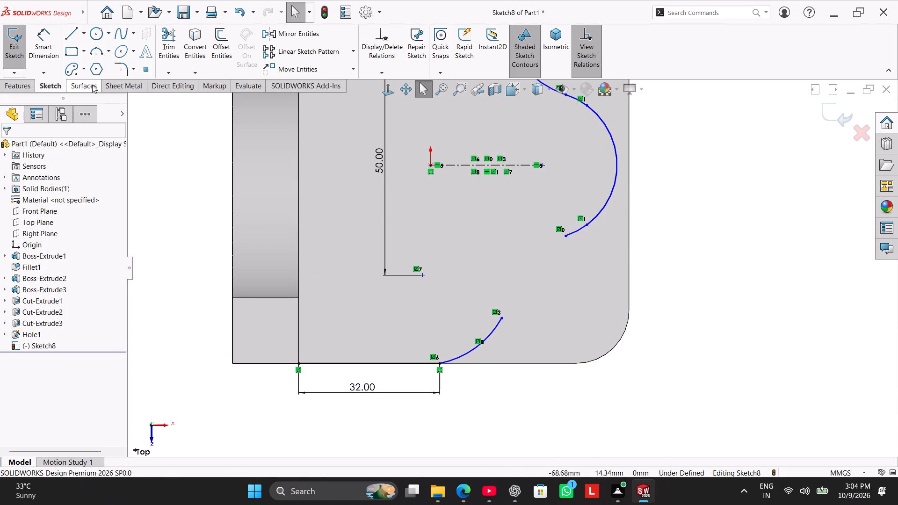
Add a radius dimension to the arc at the end of the 32 mm line and try setting it to 15 mm.
left_click_drag(58, 50, 61, 55)
left_click(489, 335)
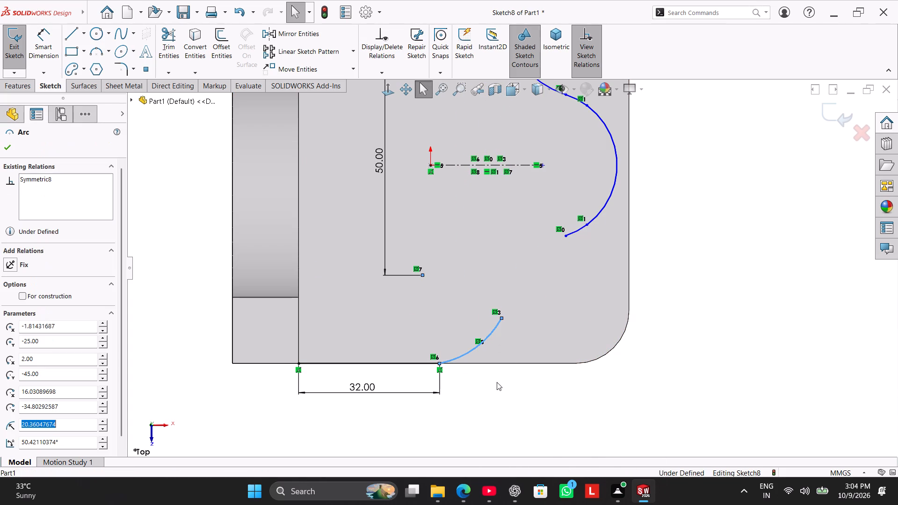
left_click(50, 52)
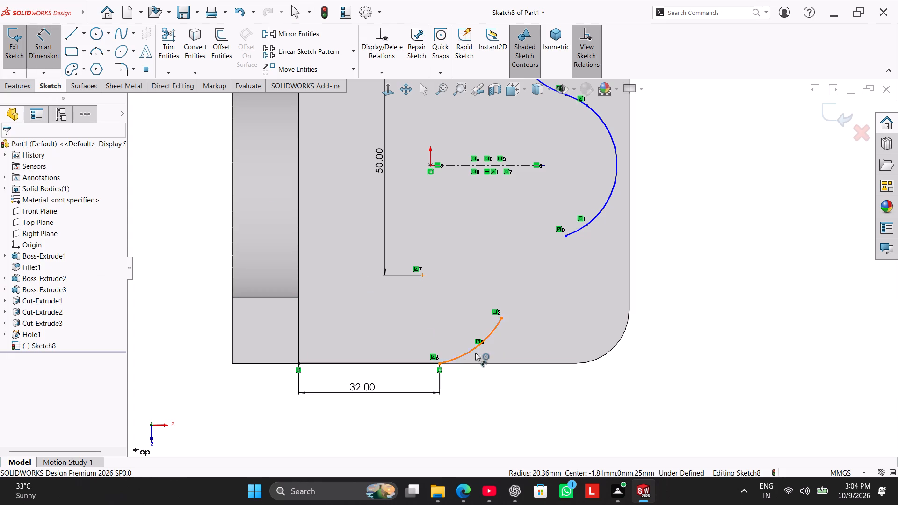
left_click(472, 348)
left_click(492, 386)
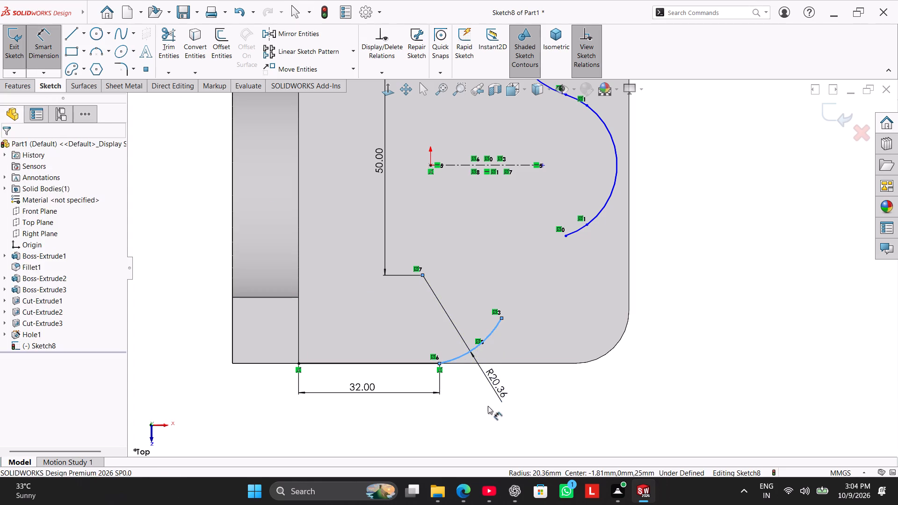
type("15")
key("Return")
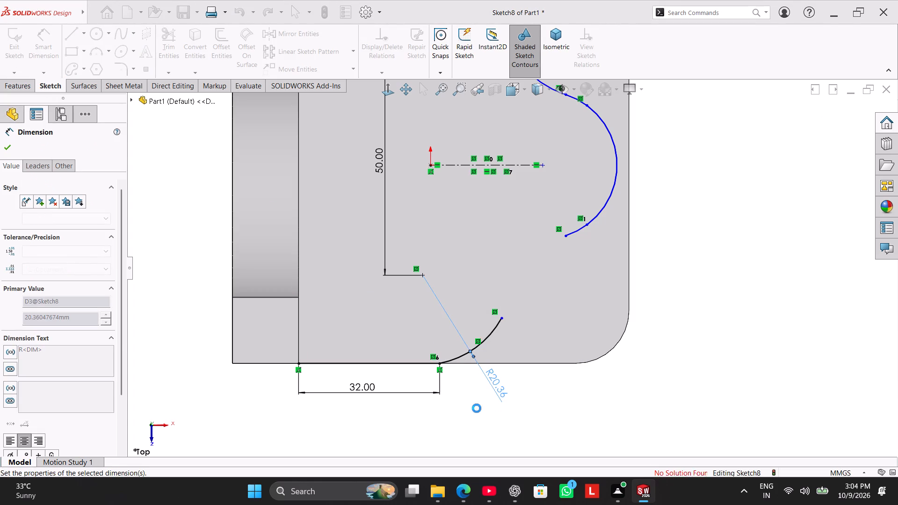
left_click(521, 251)
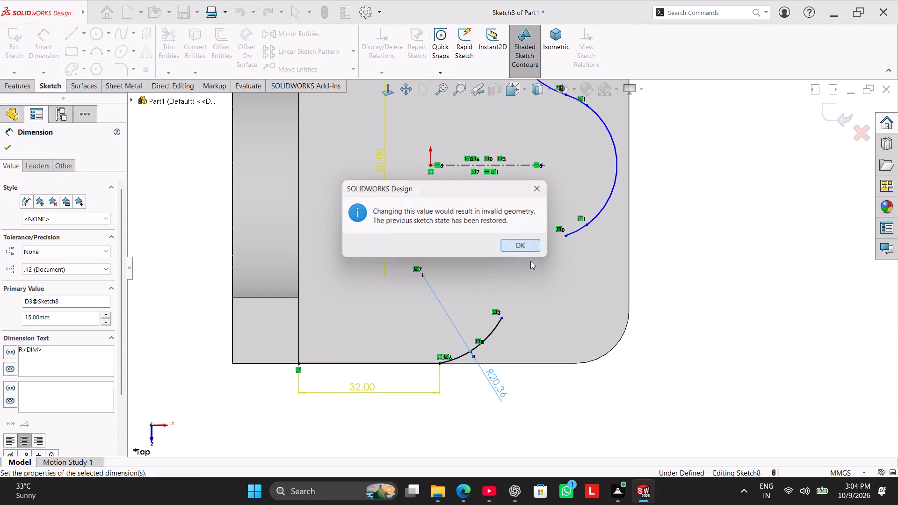
right_click(688, 249)
left_click(706, 277)
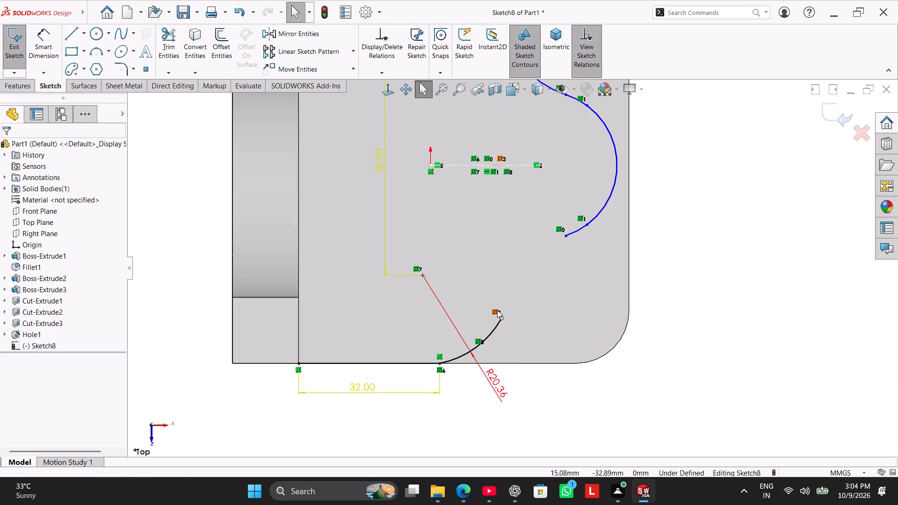
Delete the symmetric relations on the lower outer arc and on its free endpoint.
right_click(497, 310)
left_click(528, 434)
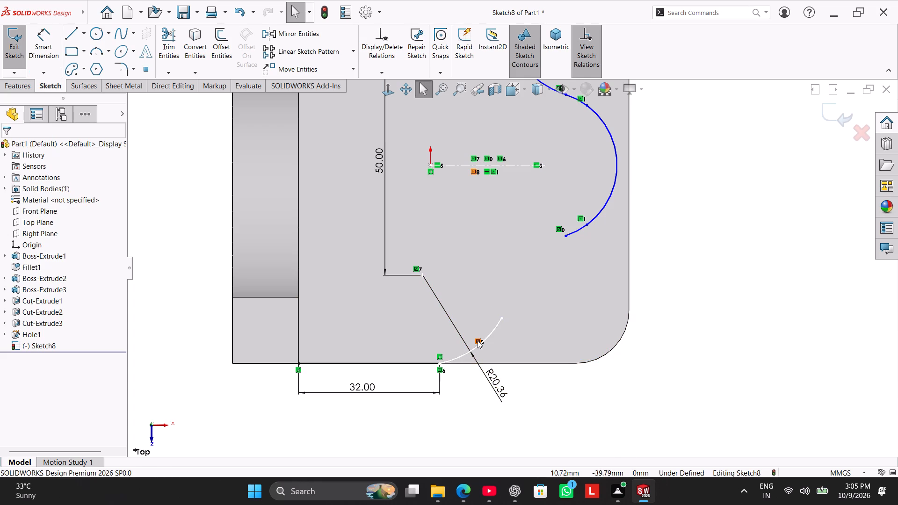
right_click(478, 340)
left_click(514, 465)
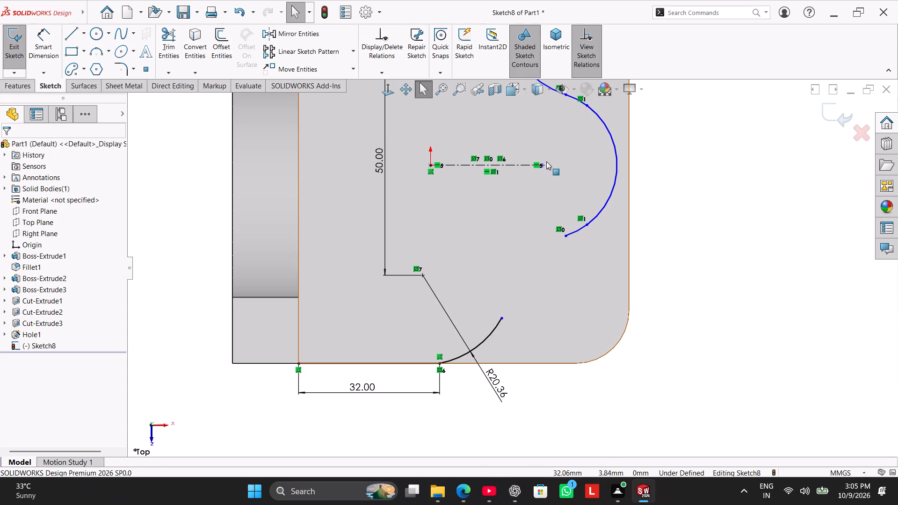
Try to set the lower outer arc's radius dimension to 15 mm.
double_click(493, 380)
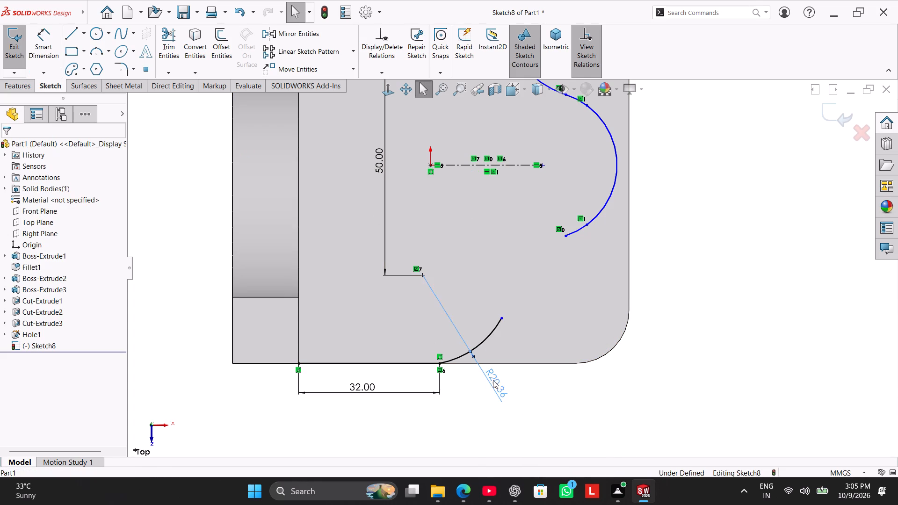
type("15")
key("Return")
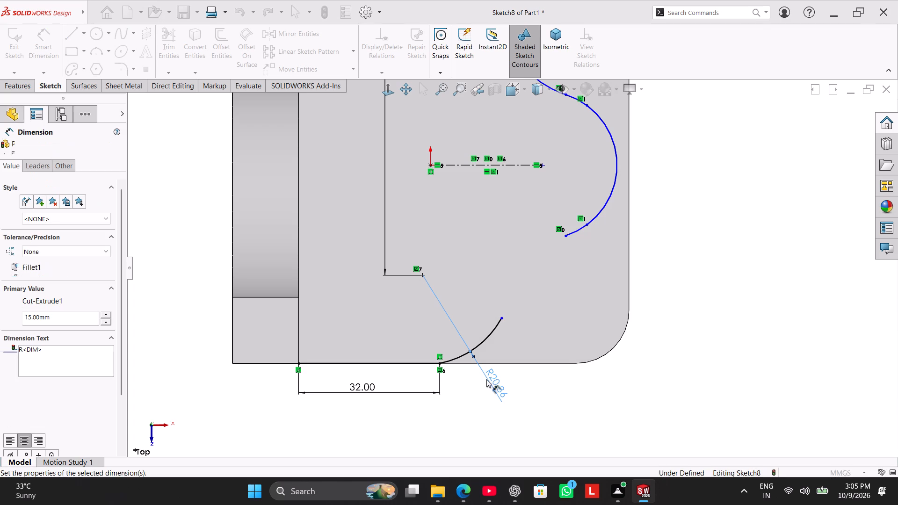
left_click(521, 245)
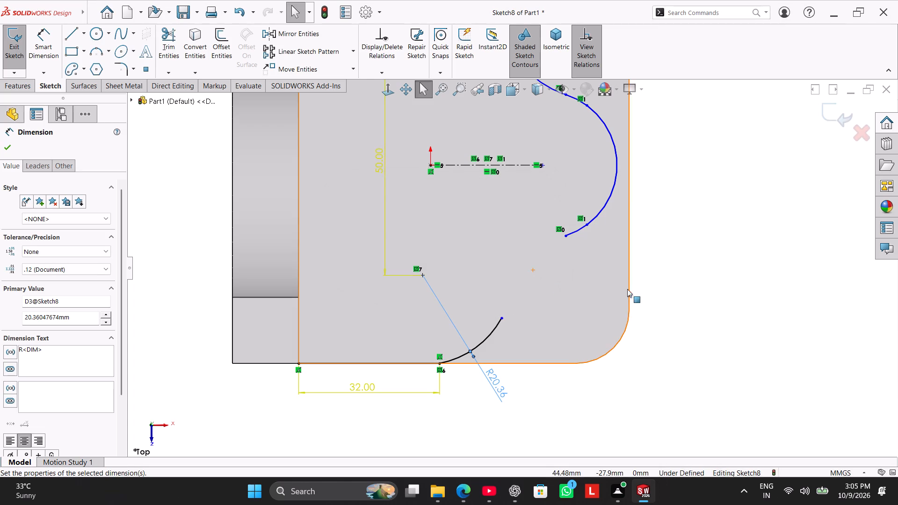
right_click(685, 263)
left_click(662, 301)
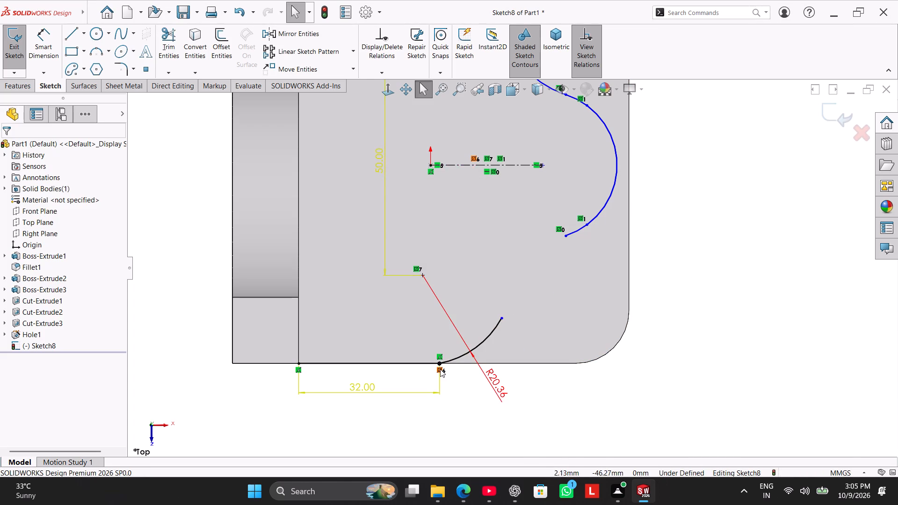
Delete the symmetric relation and the other relation at the point joining the 32 mm line and the lower outer arc.
right_click(440, 369)
left_click(483, 473)
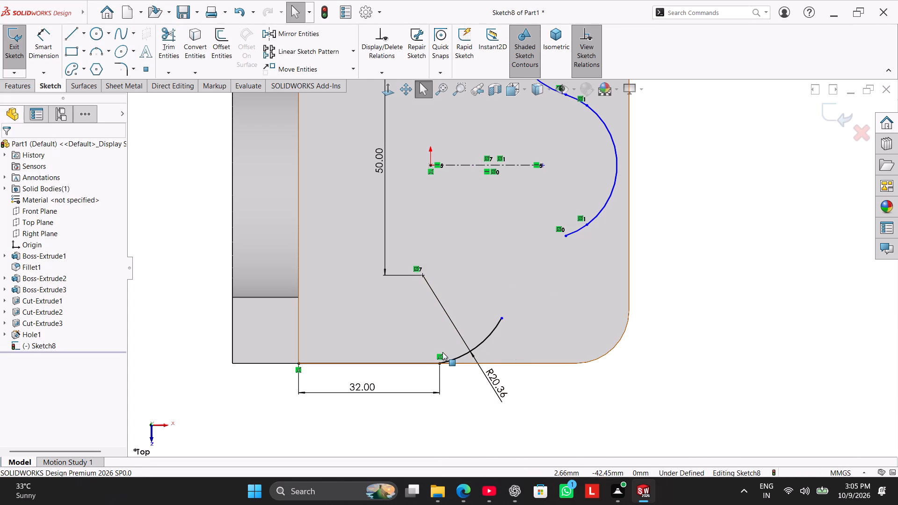
right_click(437, 355)
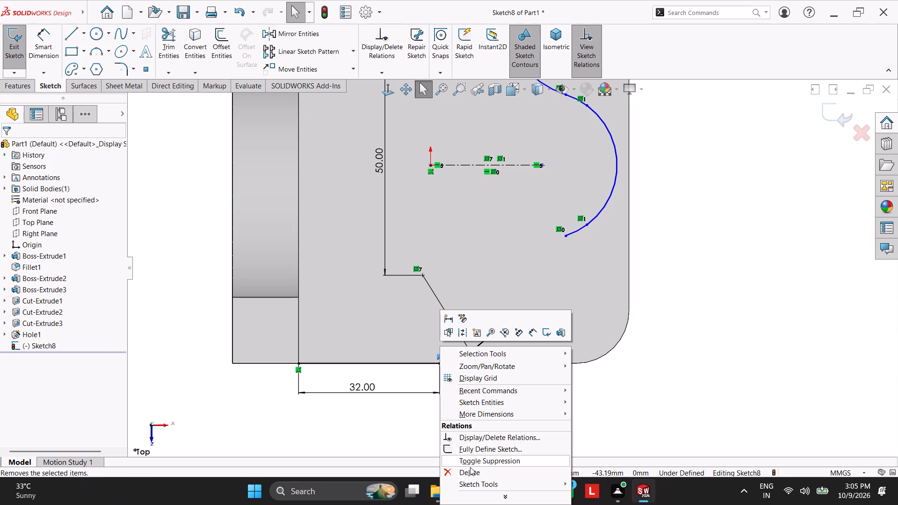
left_click(468, 467)
Set the lower outer arc's radius to 15 mm.
double_click(491, 378)
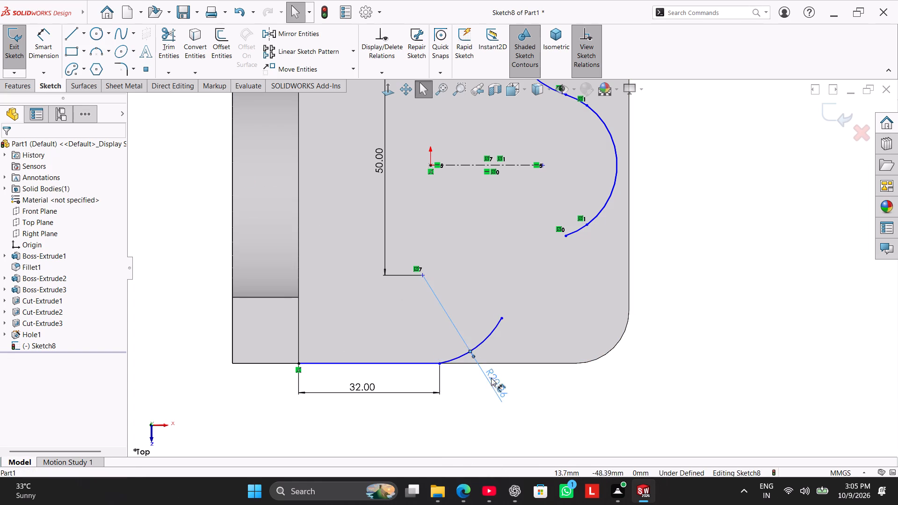
double_click(492, 377)
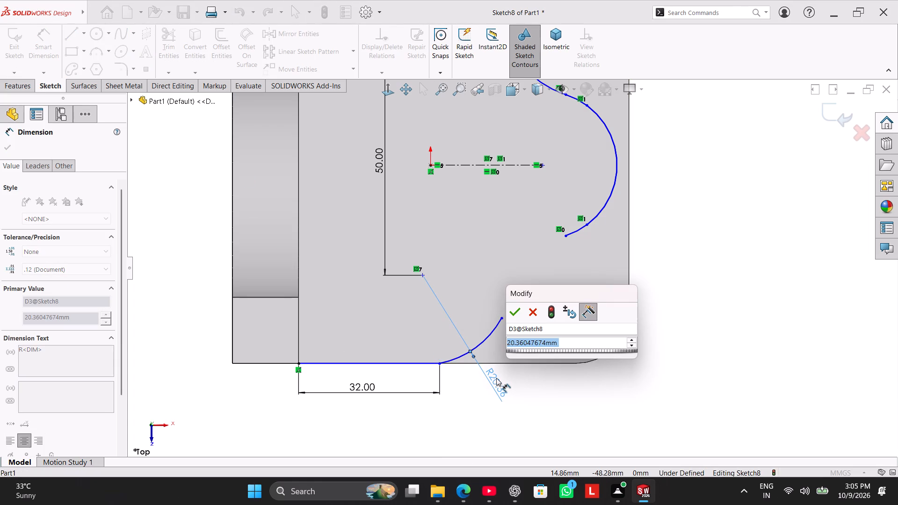
type("15")
key("Return")
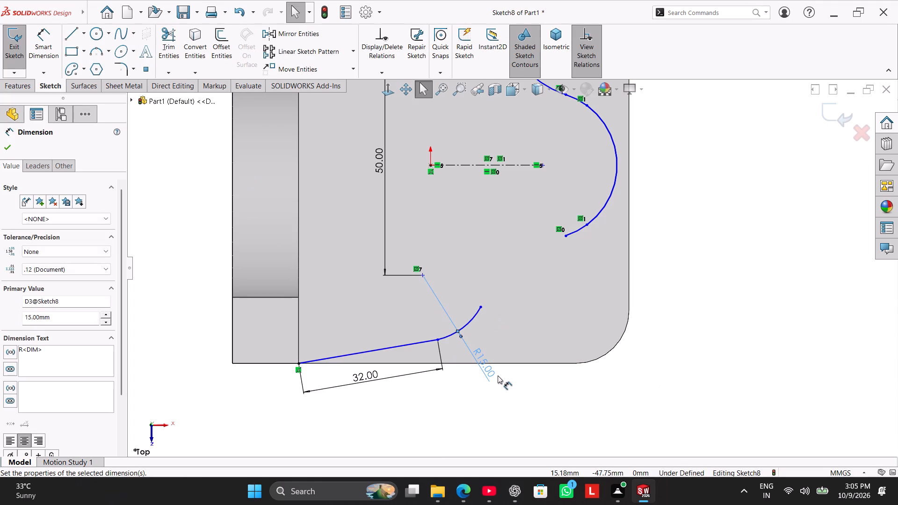
right_click(691, 274)
left_click(670, 309)
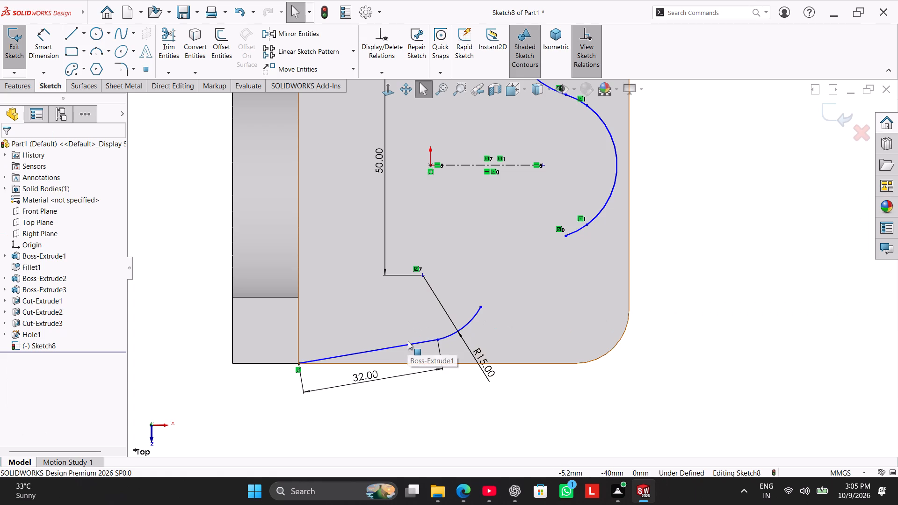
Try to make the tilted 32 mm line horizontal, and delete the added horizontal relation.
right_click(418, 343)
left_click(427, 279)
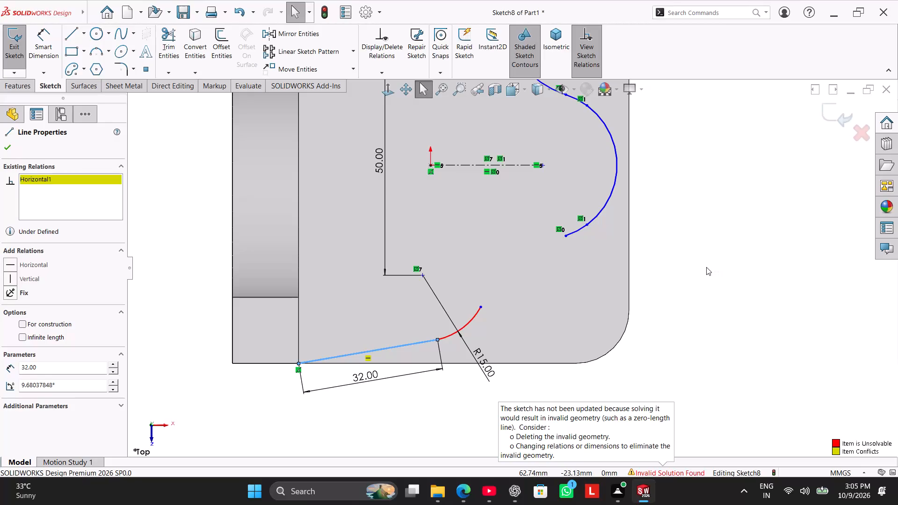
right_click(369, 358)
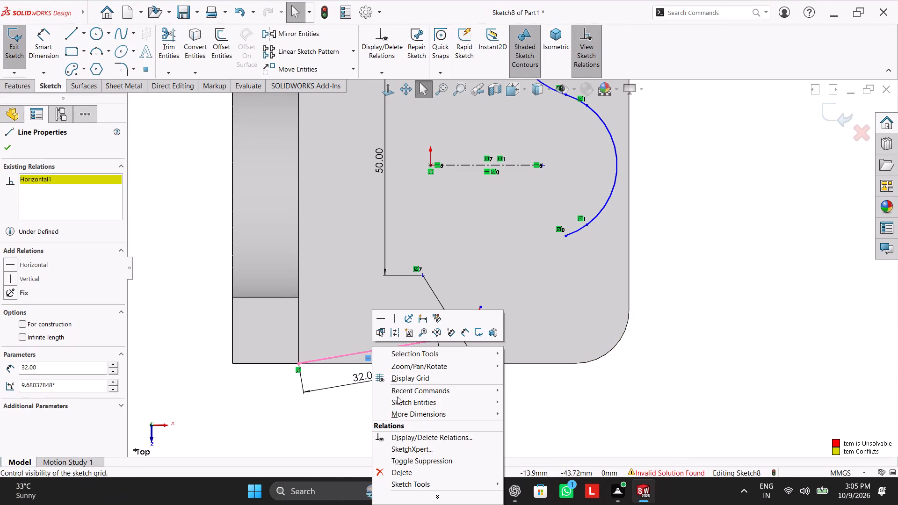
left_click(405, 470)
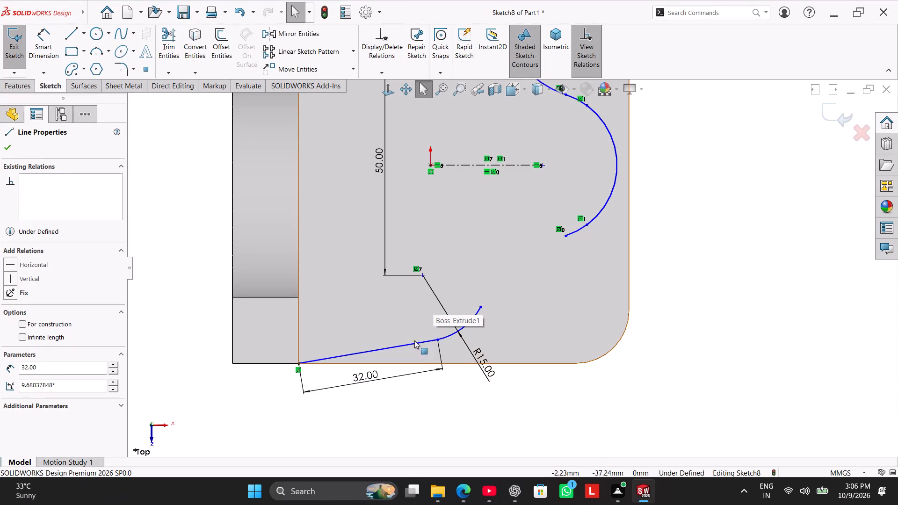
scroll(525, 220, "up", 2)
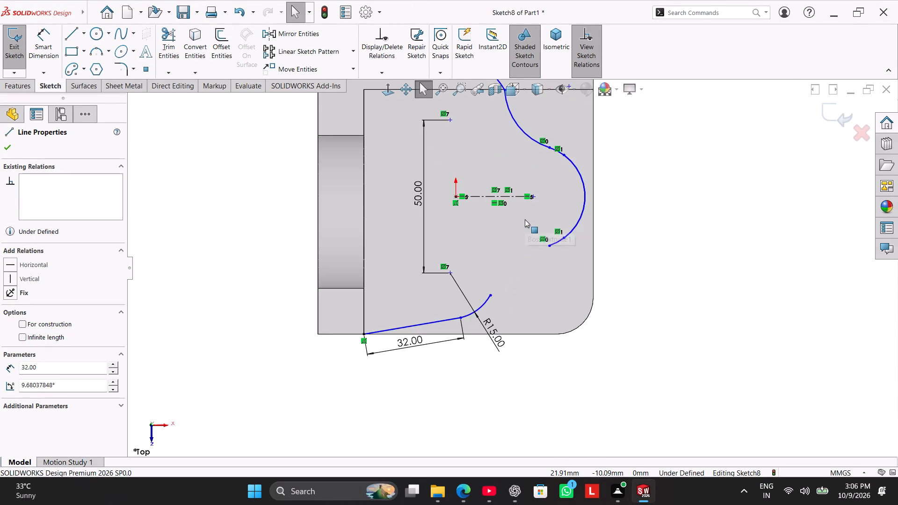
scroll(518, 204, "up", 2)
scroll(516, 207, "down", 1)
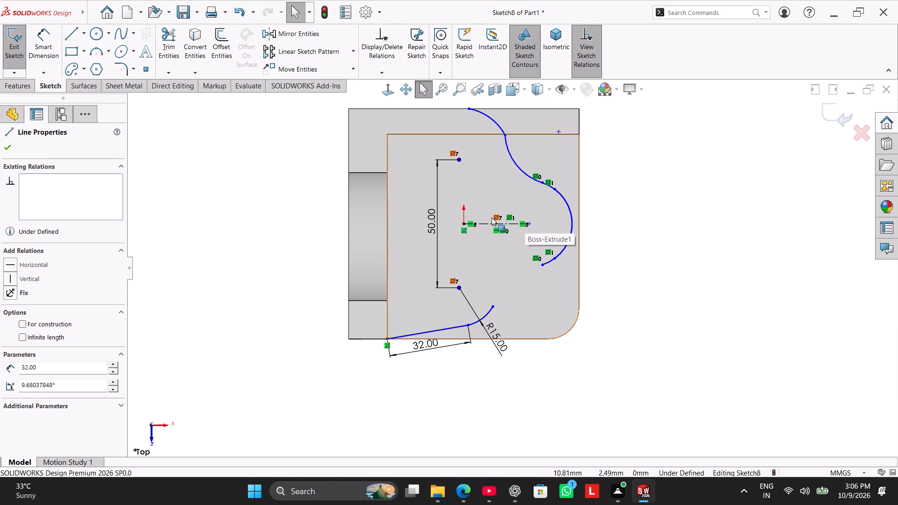
Delete the 50 mm vertical dimension between the centers of the upper and lower outer arcs.
right_click(426, 224)
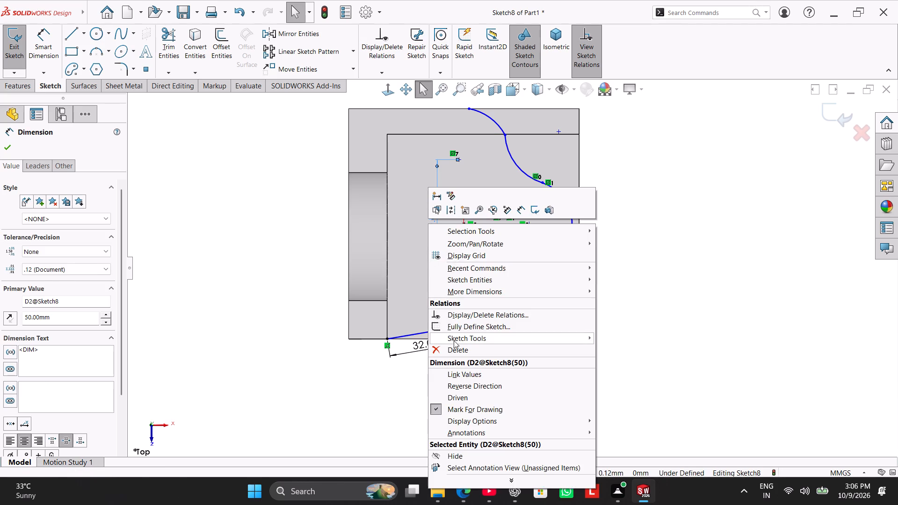
left_click(453, 347)
Make the tilted 32 mm line horizontal.
right_click(456, 325)
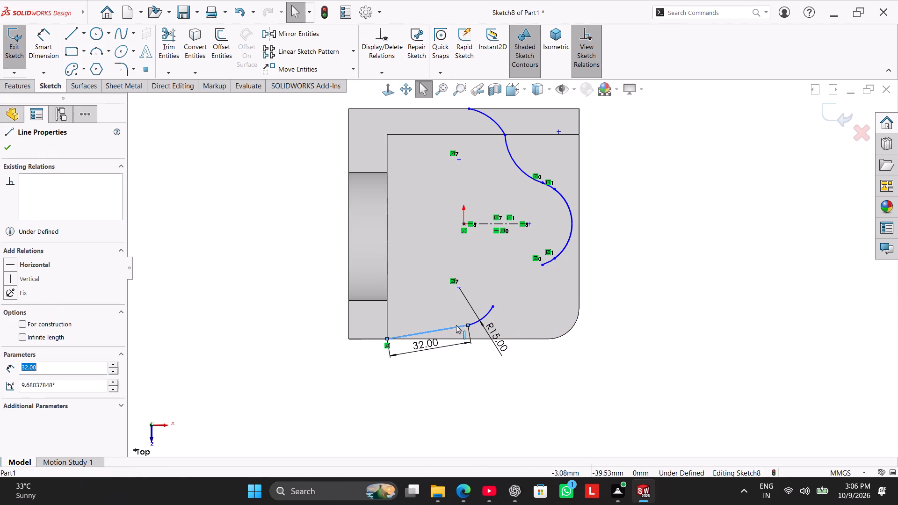
left_click(470, 281)
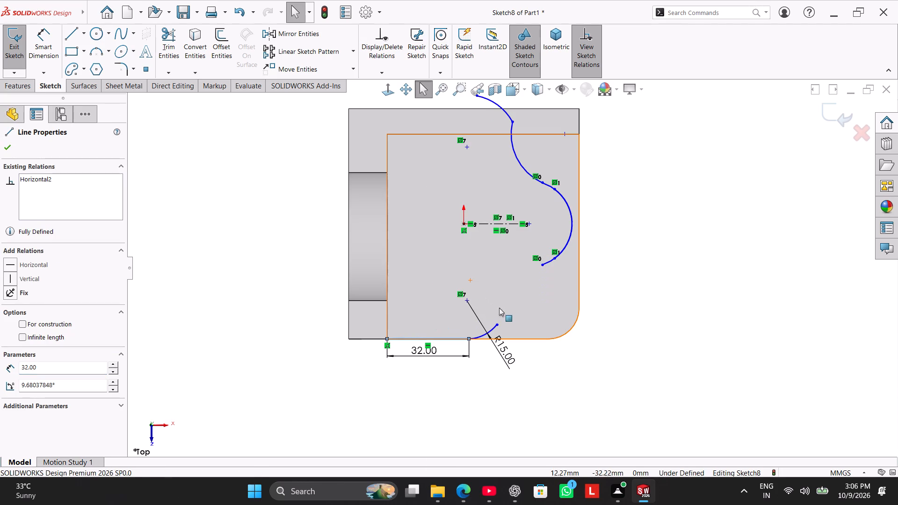
left_click(621, 283)
Lengthen the 15 mm radius arc by moving its free end to about X 20, Y -32.3 mm.
scroll(508, 324, "down", 2)
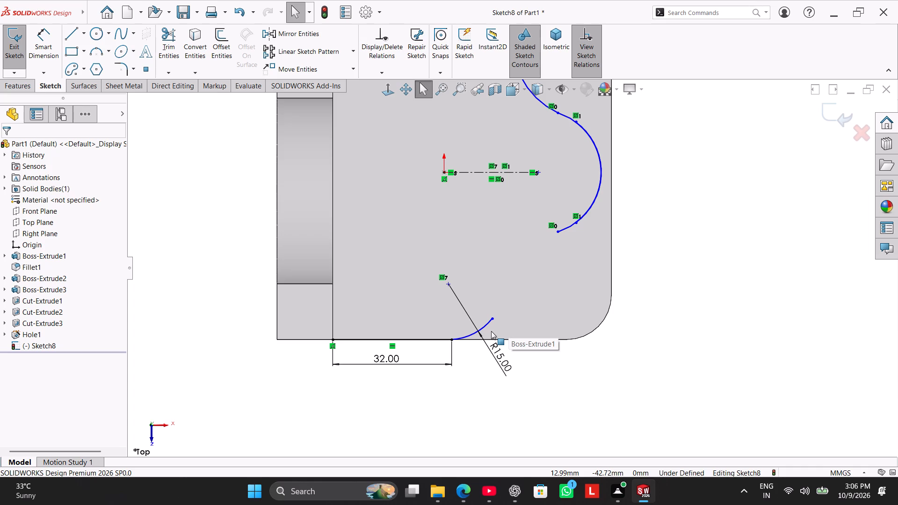
scroll(652, 202, "up", 2)
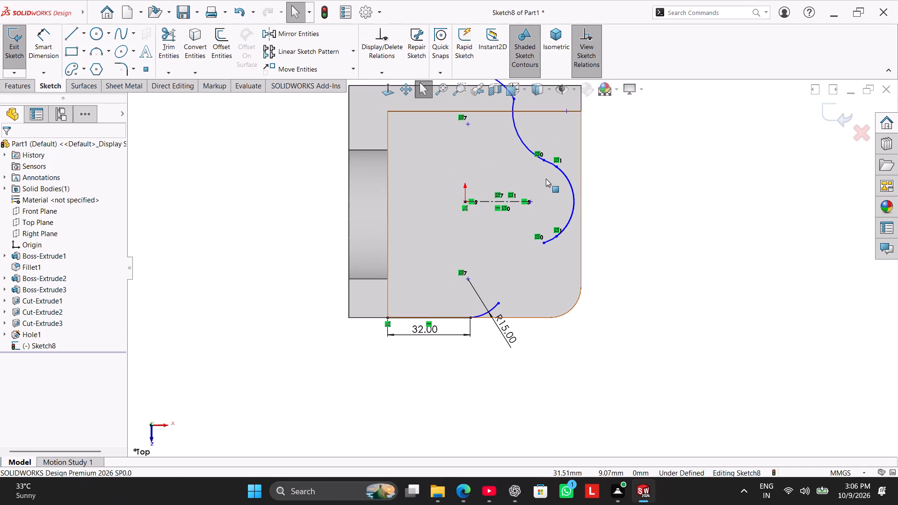
scroll(545, 180, "down", 1)
left_click_drag(487, 333, 504, 316)
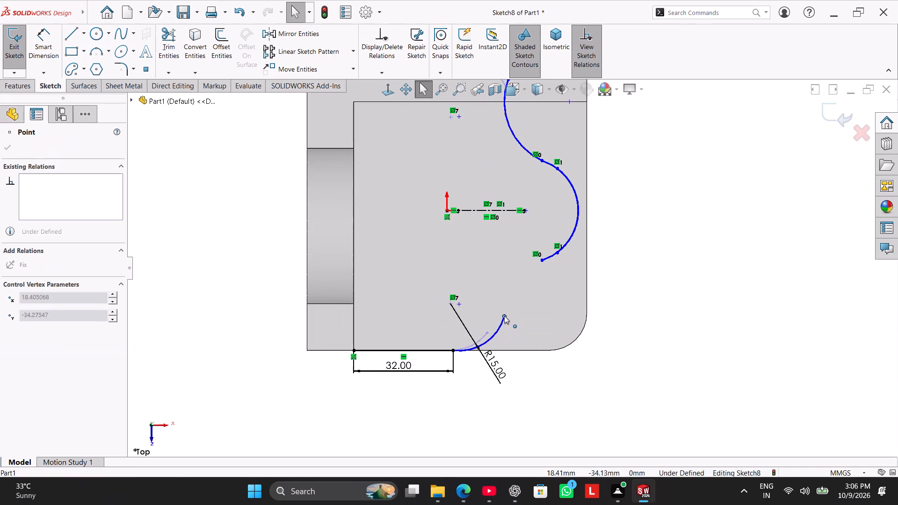
left_click_drag(504, 316, 503, 289)
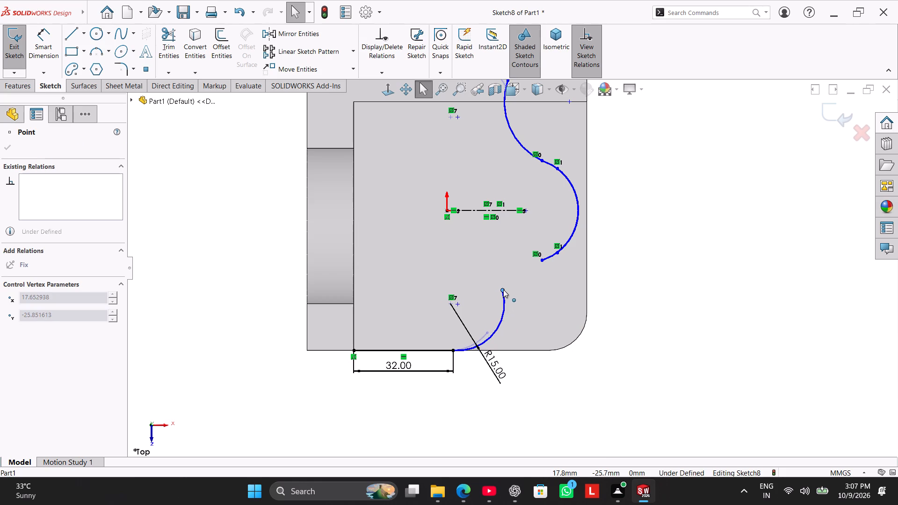
left_click_drag(503, 289, 508, 311)
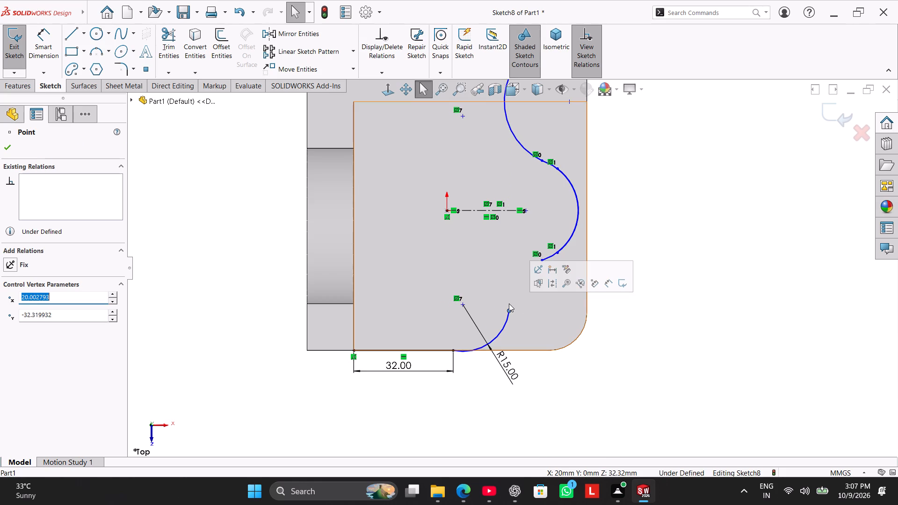
left_click(643, 328)
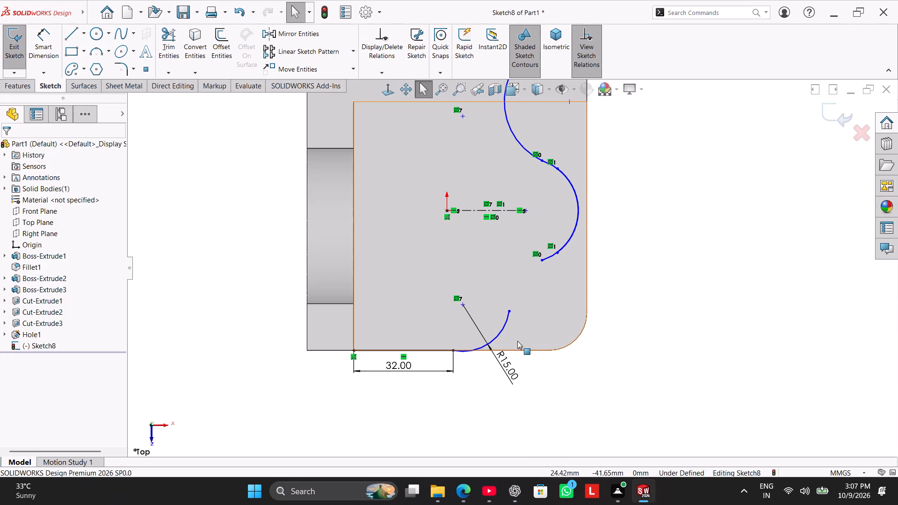
Make the 15 mm radius arc tangent to the horizontal 32 mm line.
left_click(479, 347, "ctrl")
left_click(437, 349, "ctrl")
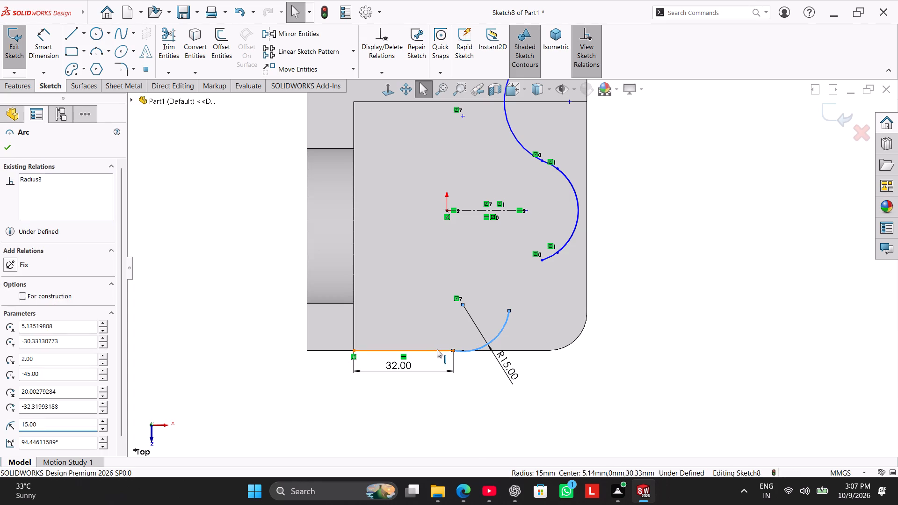
left_click(32, 312)
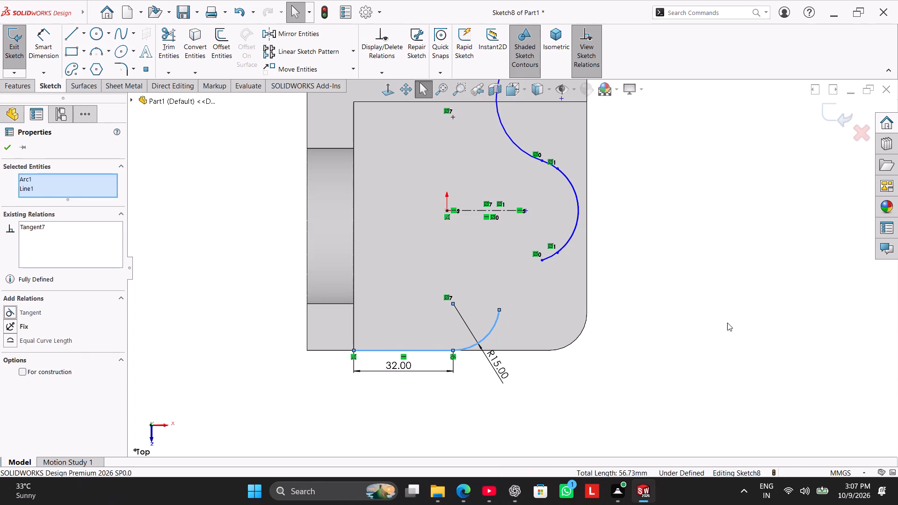
left_click(727, 323)
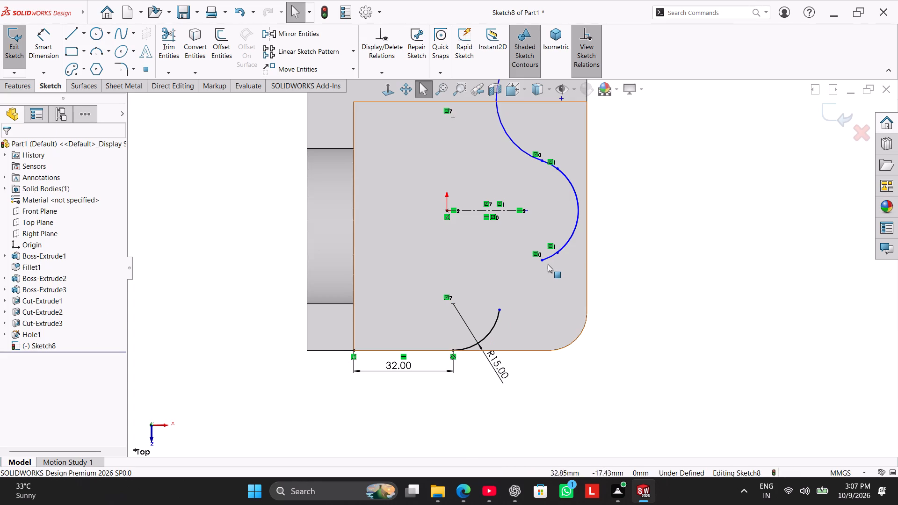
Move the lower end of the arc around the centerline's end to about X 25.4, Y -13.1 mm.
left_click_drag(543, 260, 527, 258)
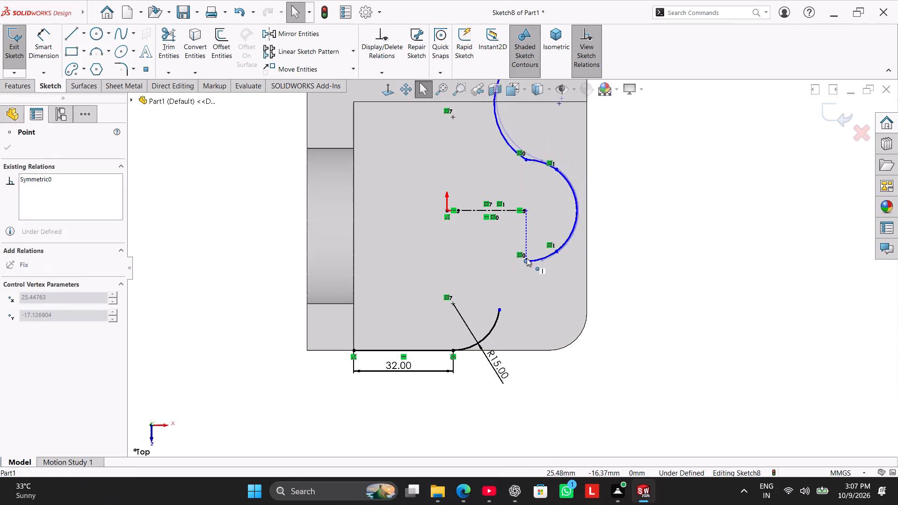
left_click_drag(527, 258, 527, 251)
Delete the two overlapping arcs around the centerline's end, the connecting arc above them and the short outer arc at the top.
scroll(631, 253, "up", 2)
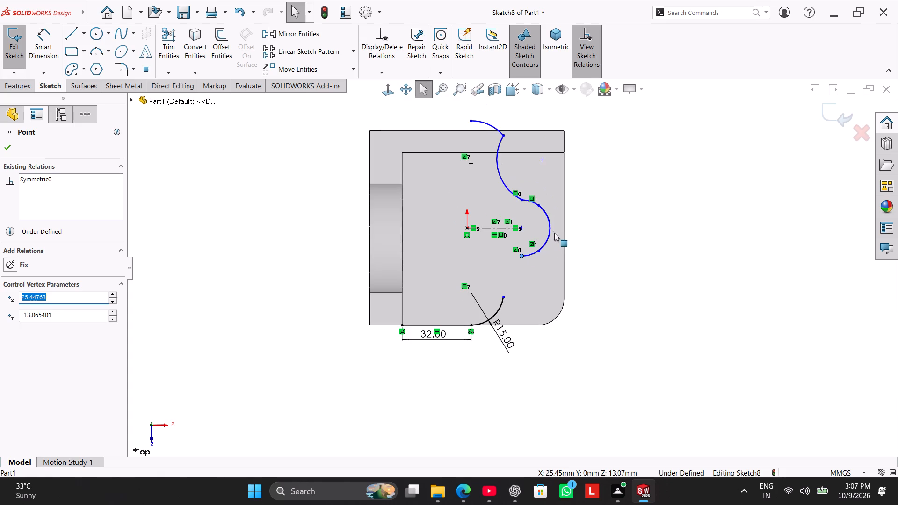
right_click(550, 229)
left_click(577, 372)
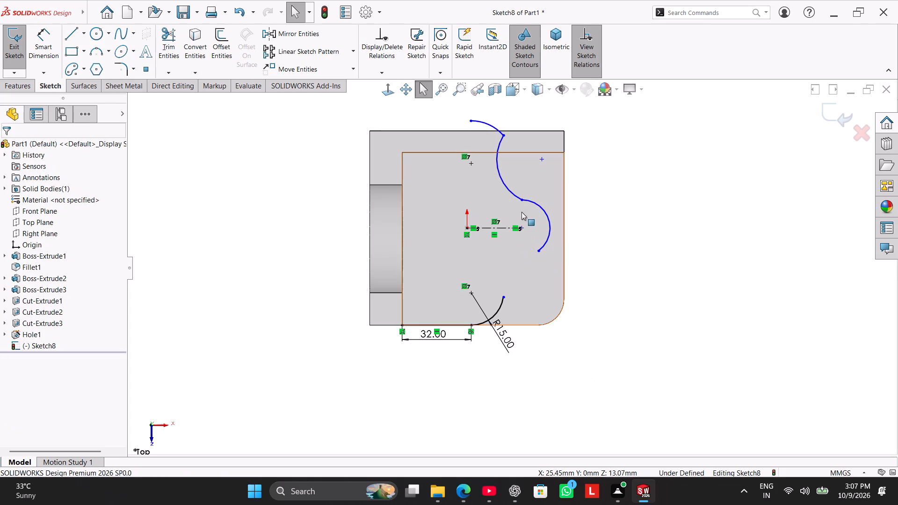
right_click(516, 193)
left_click(683, 216)
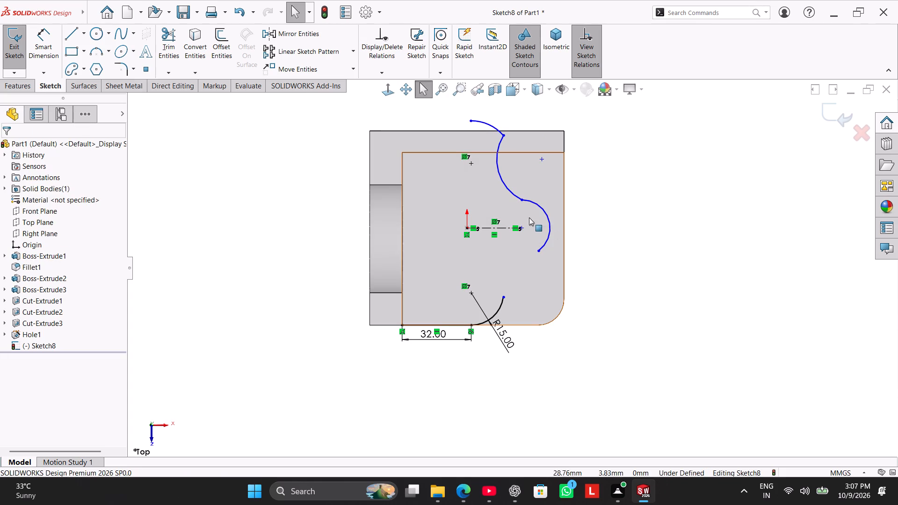
right_click(514, 196)
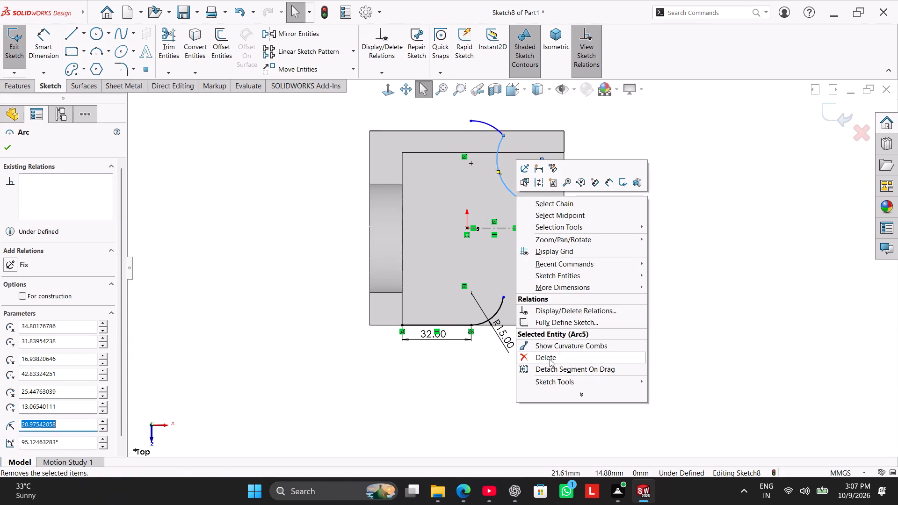
left_click(547, 360)
right_click(548, 244)
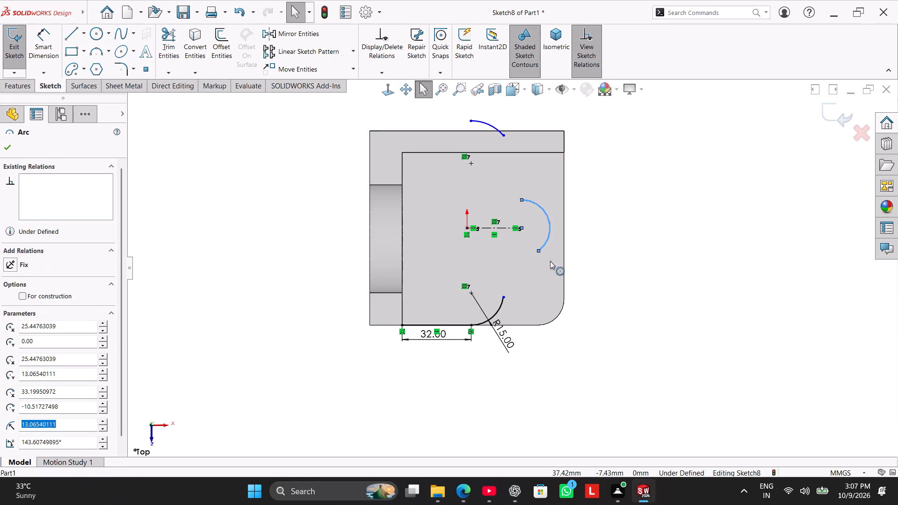
left_click_drag(571, 392, 563, 389)
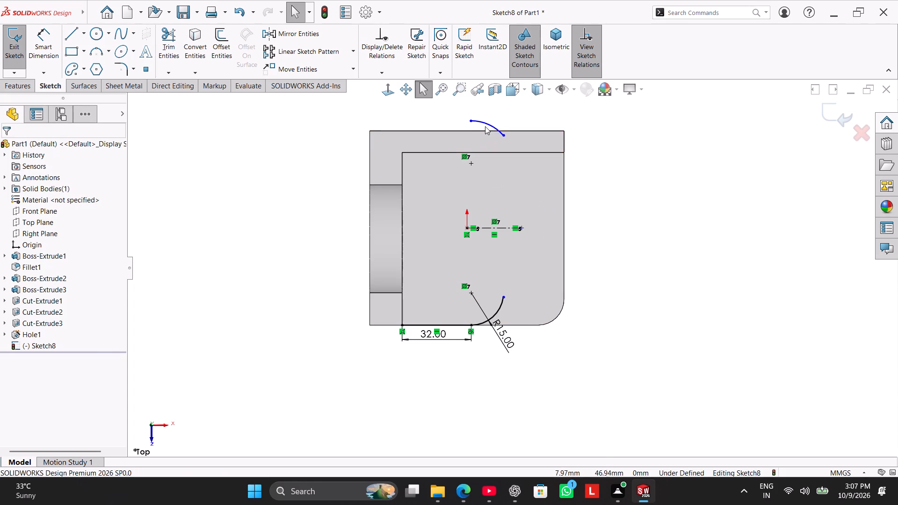
right_click(485, 124)
left_click(518, 274)
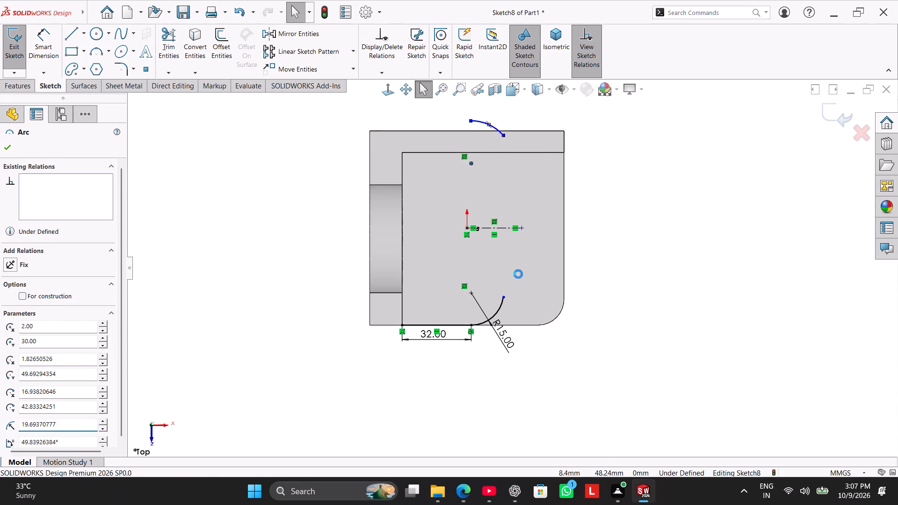
Delete the construction line starting at the origin, along with its horizontal and coincident relations.
right_click(492, 235)
left_click(523, 359)
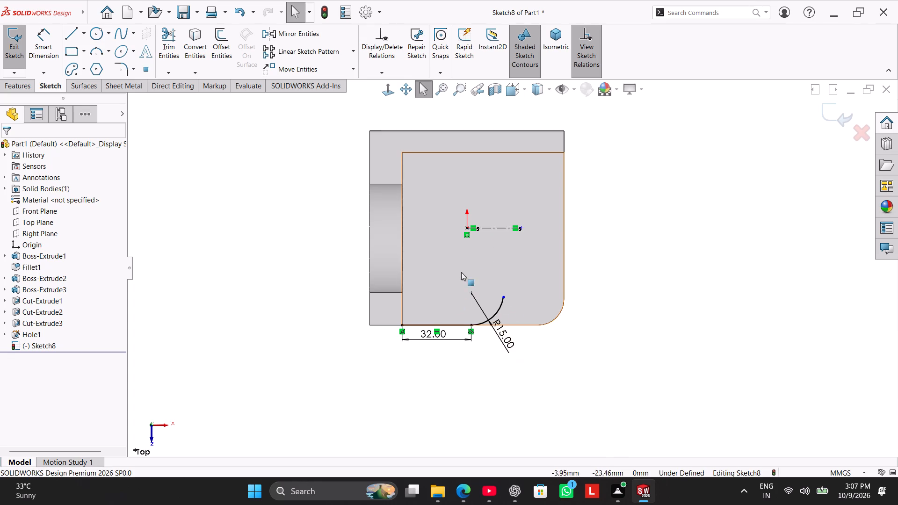
right_click(465, 235)
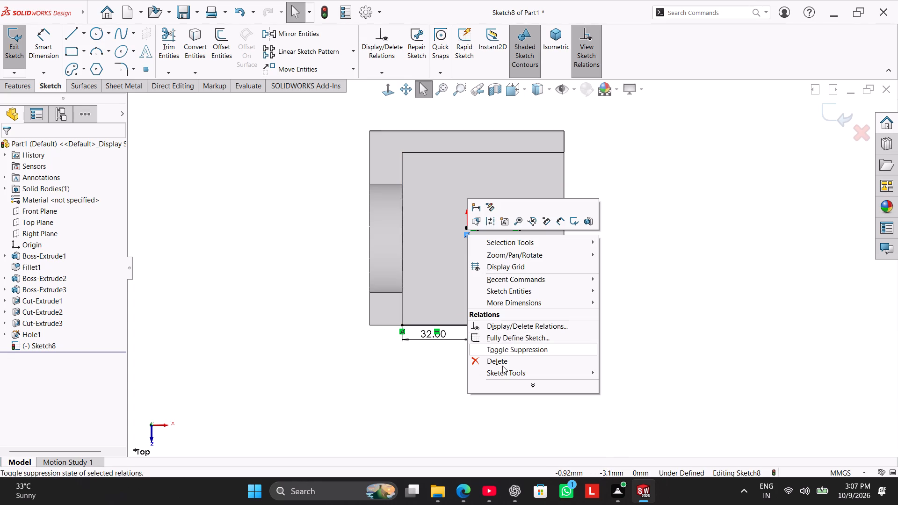
left_click(502, 366)
right_click(499, 229)
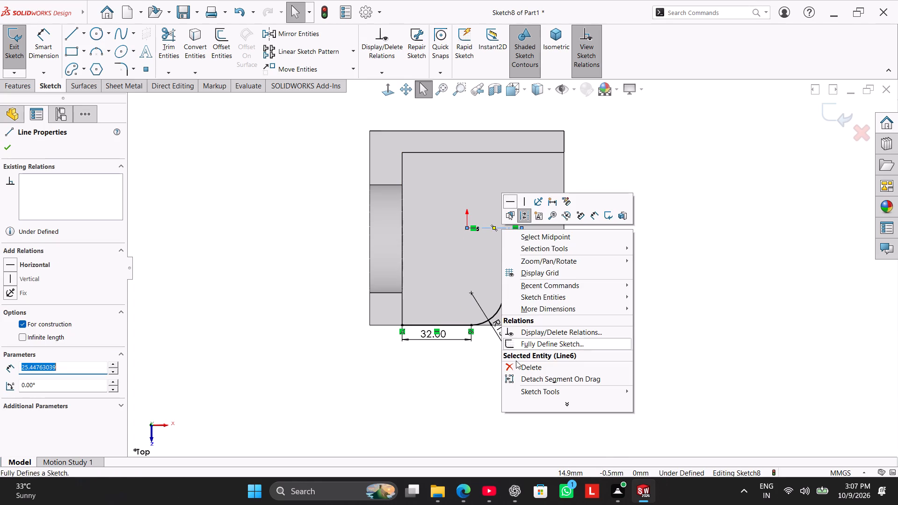
left_click(517, 369)
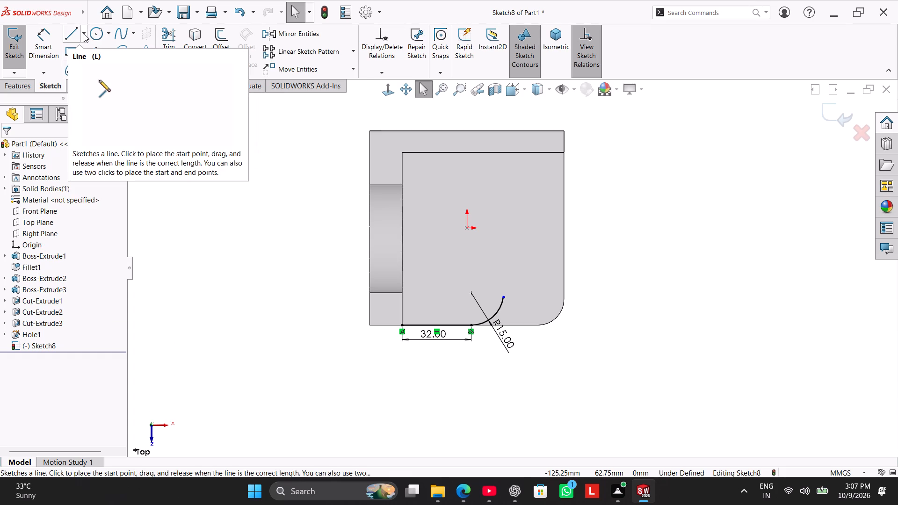
Draw a horizontal centerline about 30 mm long from the origin toward the rounded end of the base.
left_click(84, 34)
left_click(85, 61)
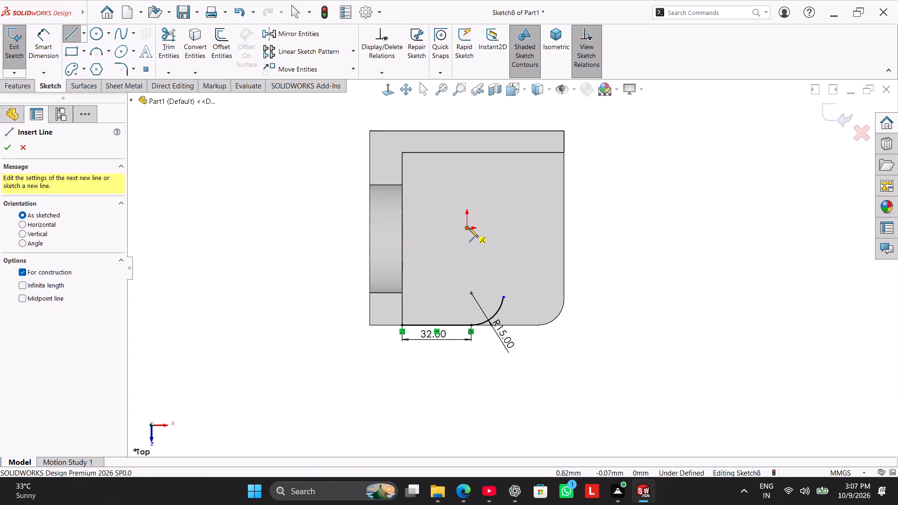
left_click(469, 228)
left_click(532, 227)
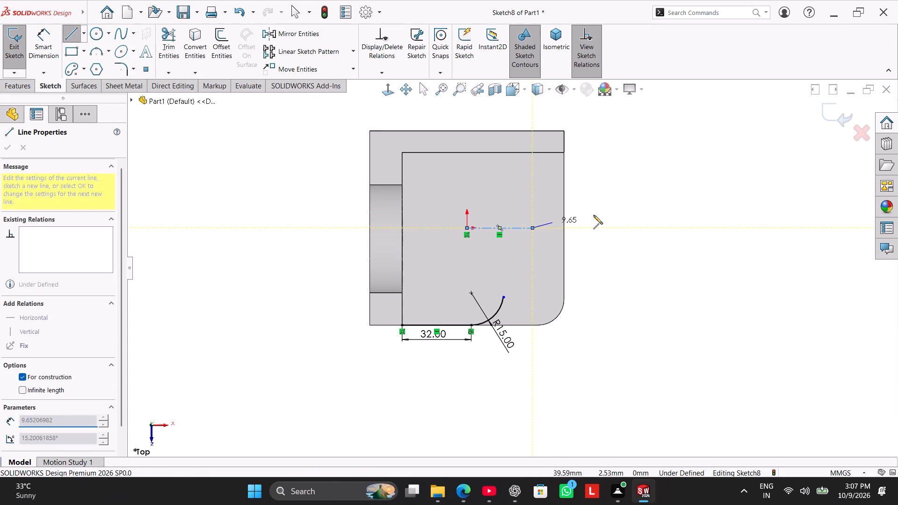
right_click(719, 166)
left_click(730, 169)
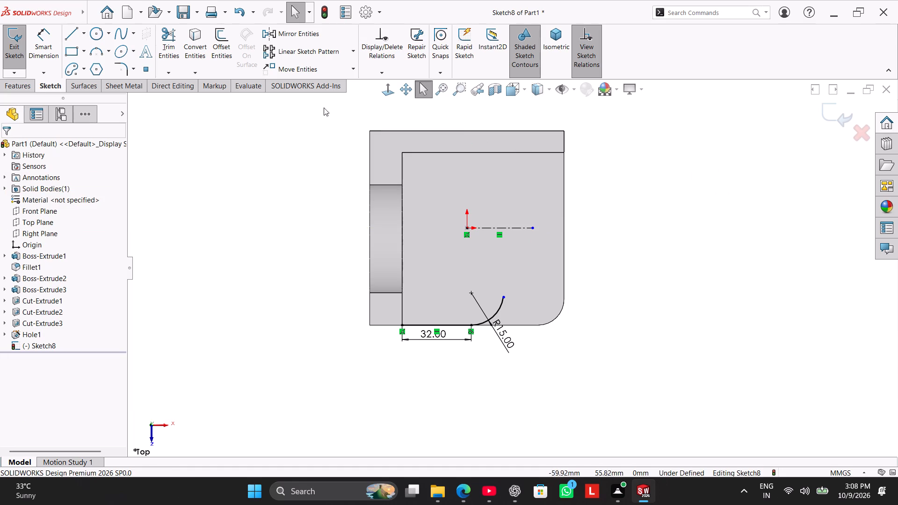
Sketch a circle of about 10.8 mm radius centered on the free end of the new centerline.
left_click(97, 30)
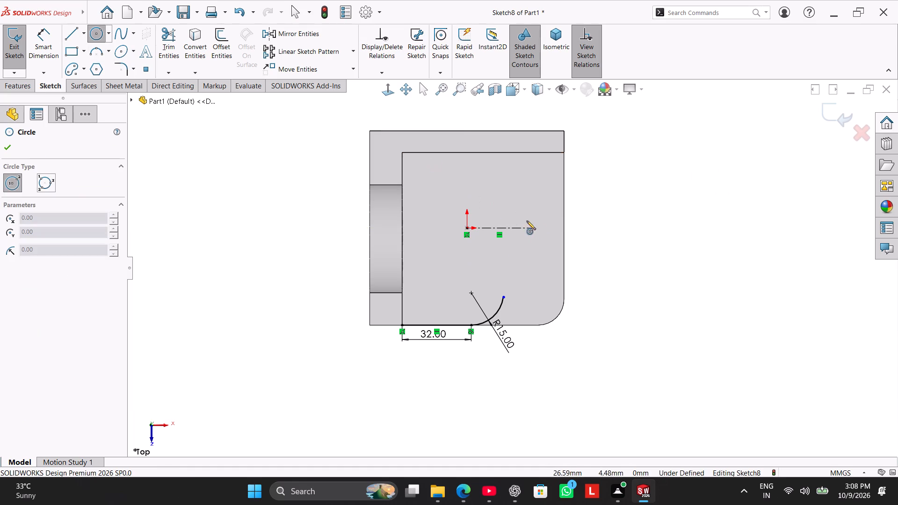
left_click(532, 227)
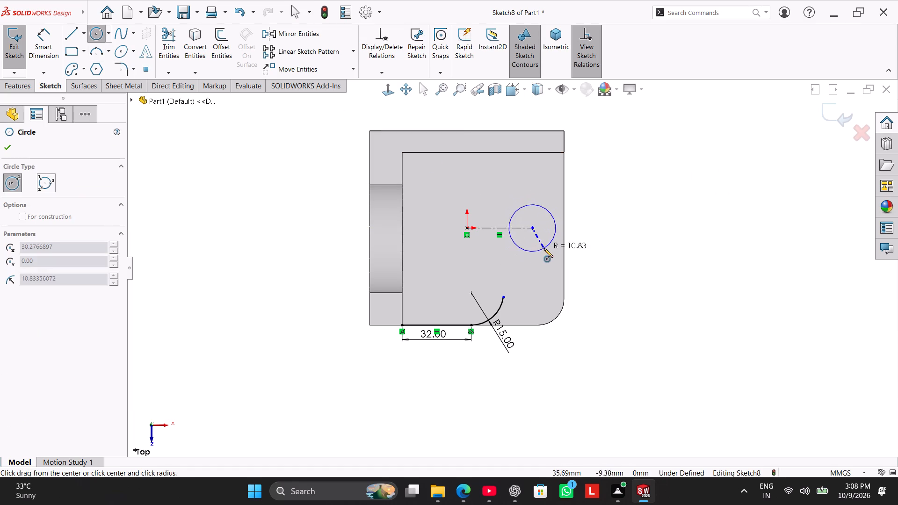
left_click(544, 248)
right_click(592, 188)
left_click(604, 193)
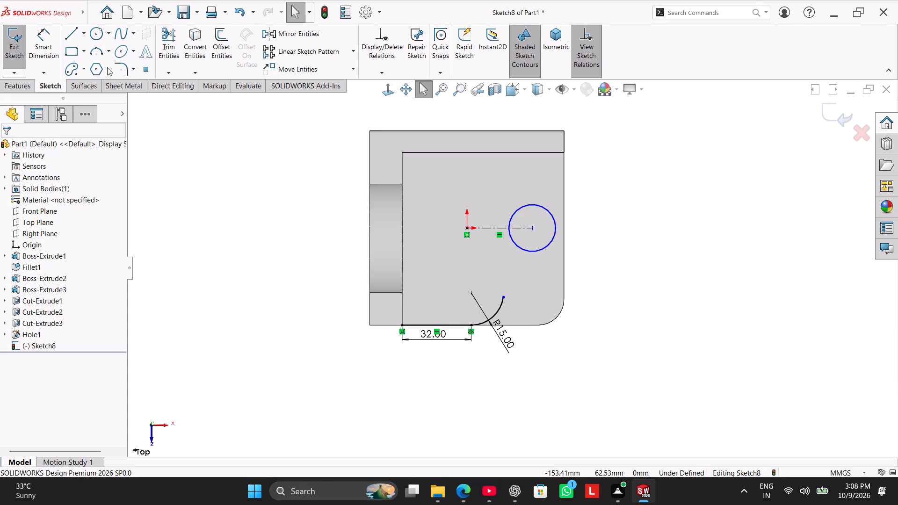
Dimension the circle with a diameter of 20 mm.
left_click(57, 48)
left_click(551, 240)
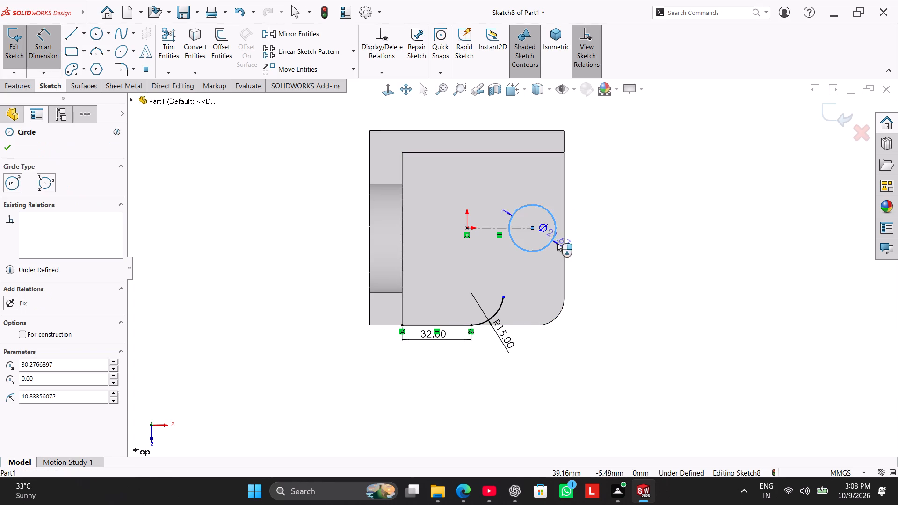
left_click(599, 195)
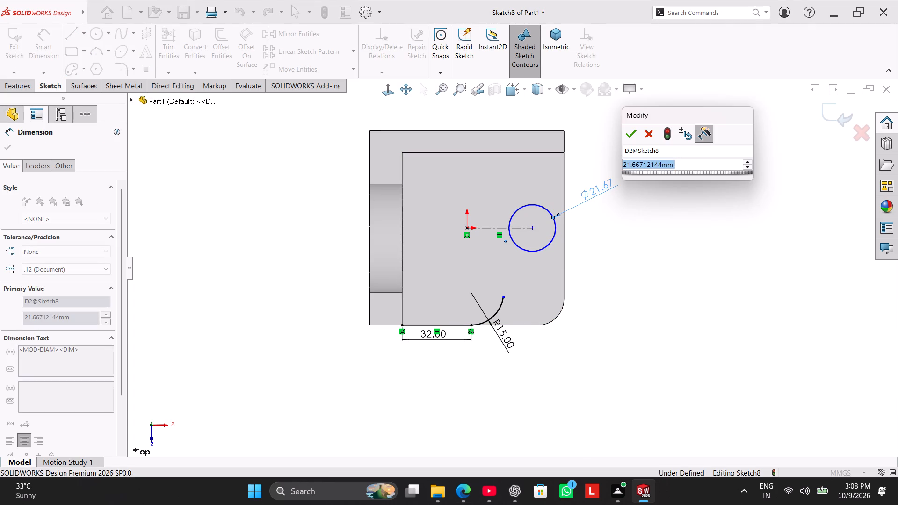
type("20")
key("Return")
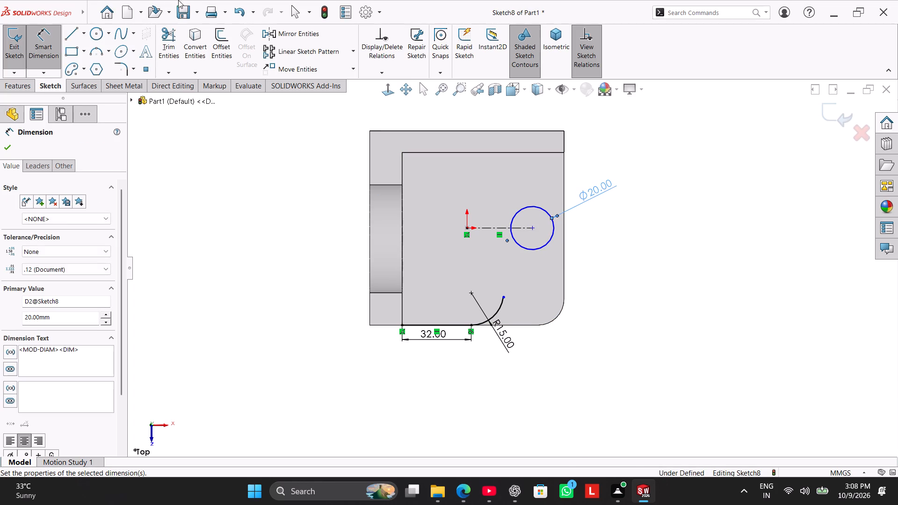
Change the circle's dimension display from diameter to radius.
left_click(27, 169)
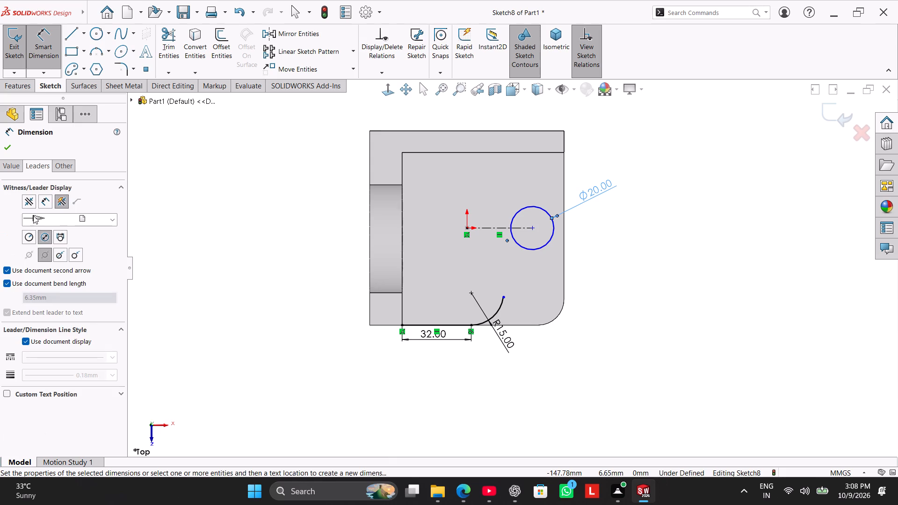
left_click(32, 235)
left_click(5, 149)
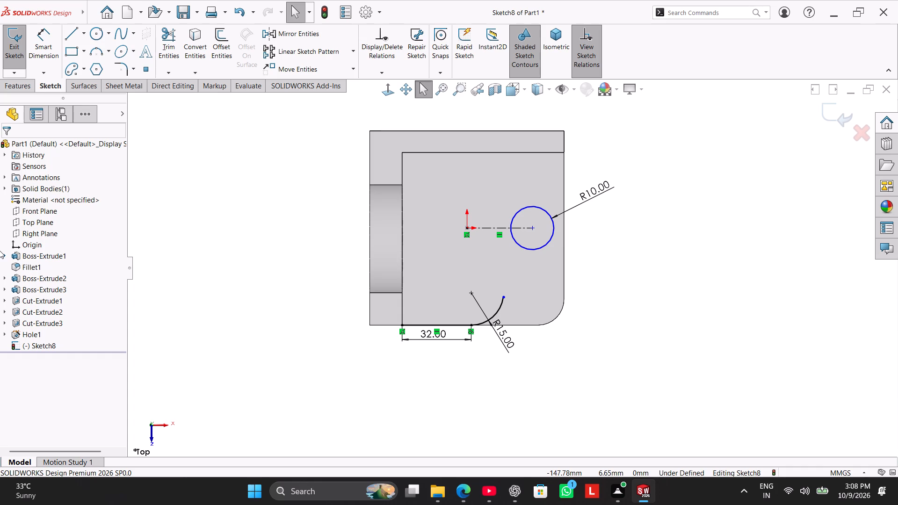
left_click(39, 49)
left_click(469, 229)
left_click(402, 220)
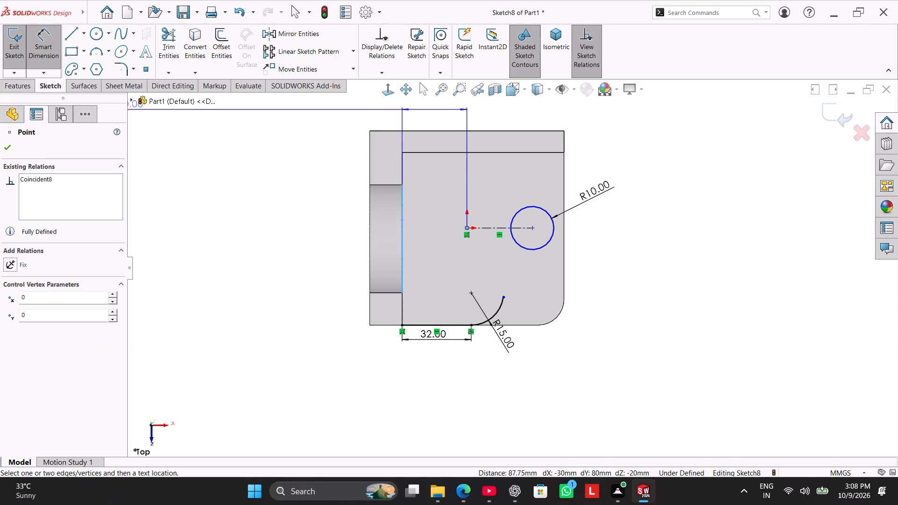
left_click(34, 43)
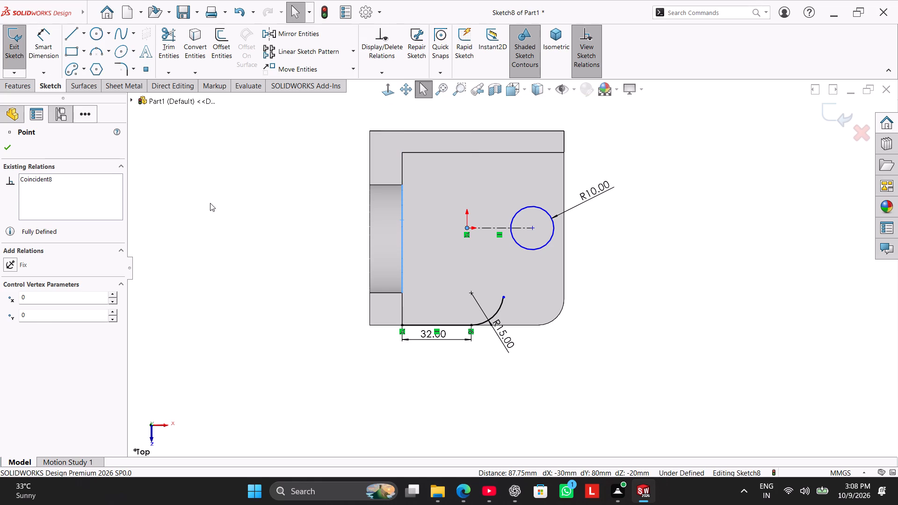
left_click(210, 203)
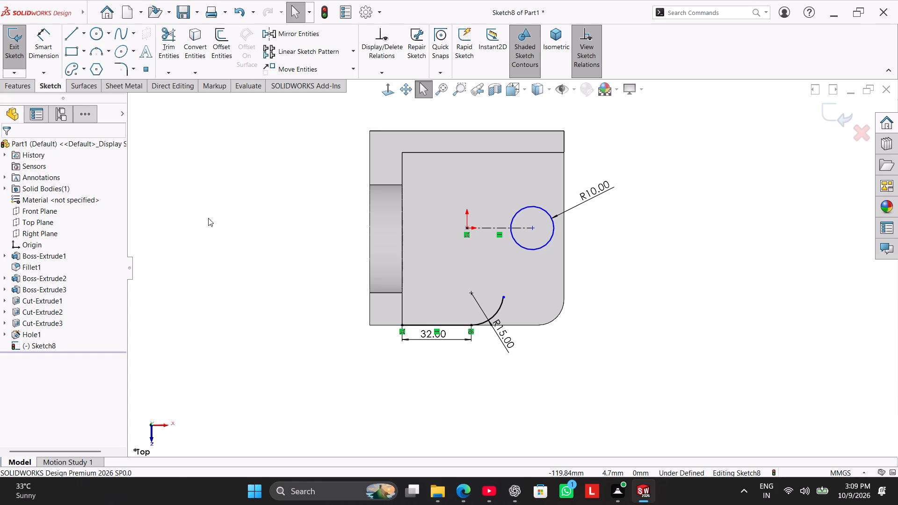
Add a tangent relation between the R10 circle and the base's straight outer edge nearest to it.
right_click(650, 231)
left_click(632, 245)
left_click(554, 224, "shift")
left_click(564, 228, "shift")
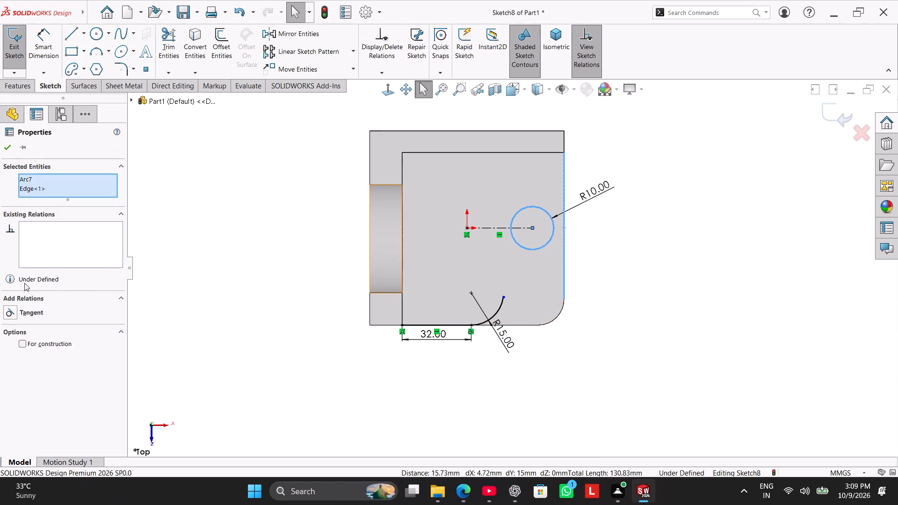
left_click(27, 311)
left_click(211, 266)
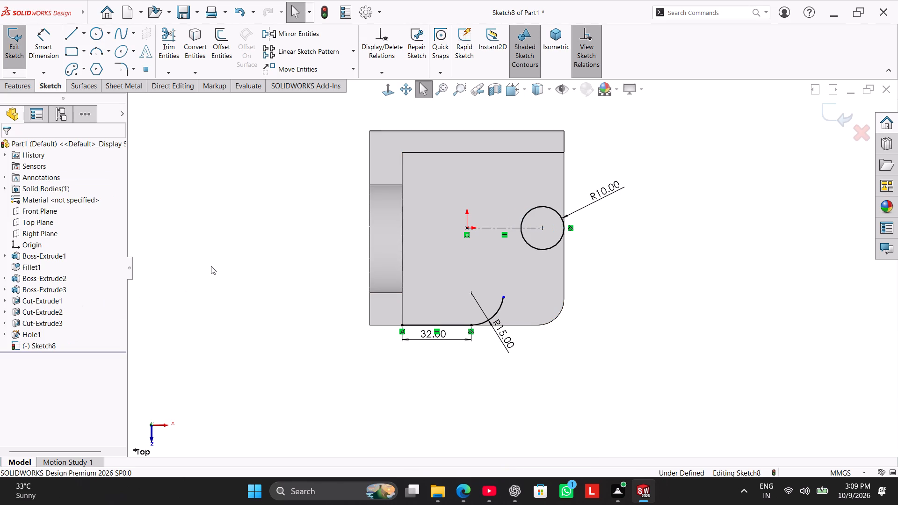
Sketch two concentric circles centered on the centerline between the origin and the R10 circle, the inner one about 7 mm in radius.
left_click(95, 34)
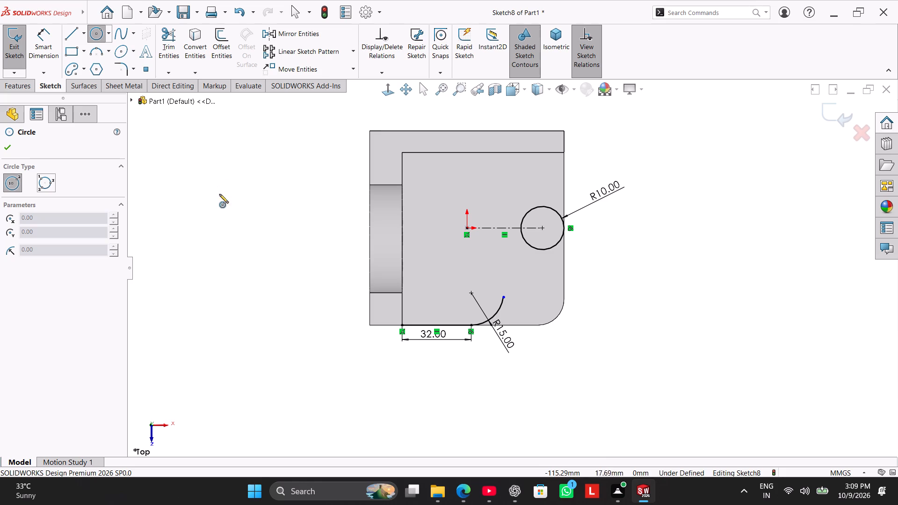
left_click(489, 228)
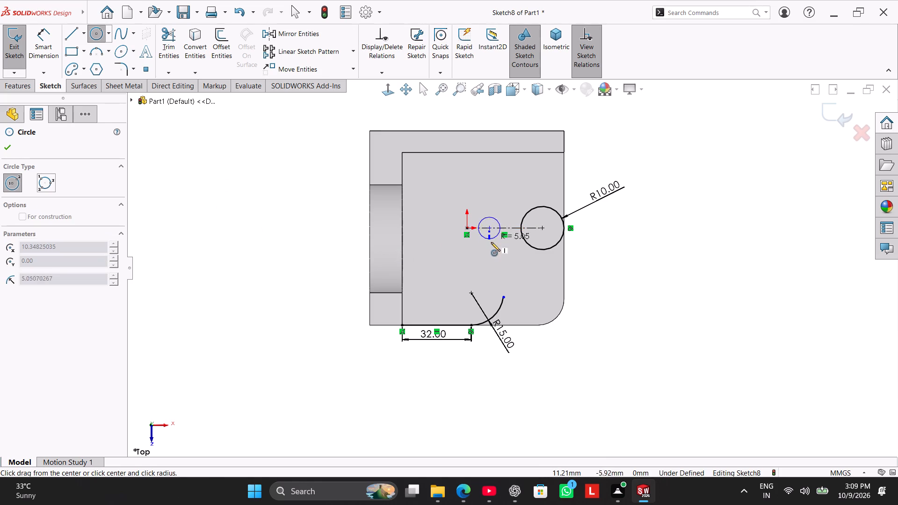
left_click(494, 261)
left_click(490, 228)
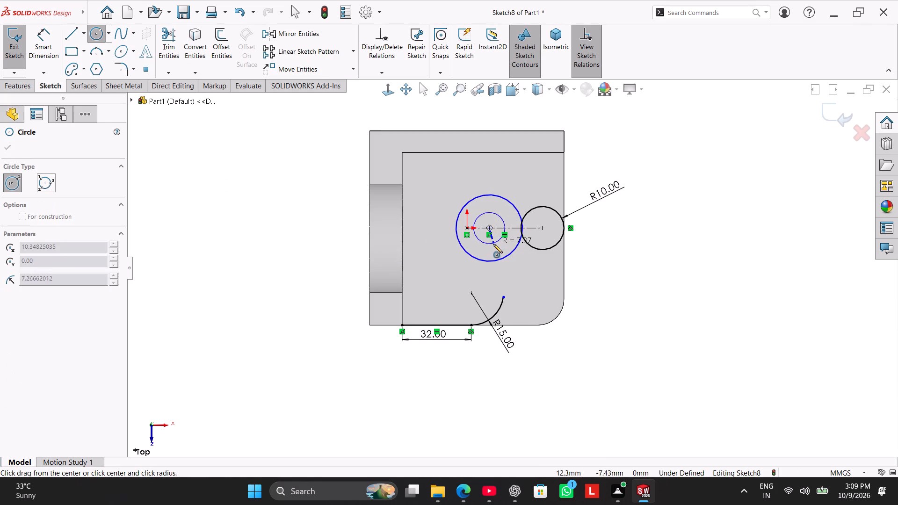
left_click(493, 244)
right_click(336, 194)
left_click(355, 201)
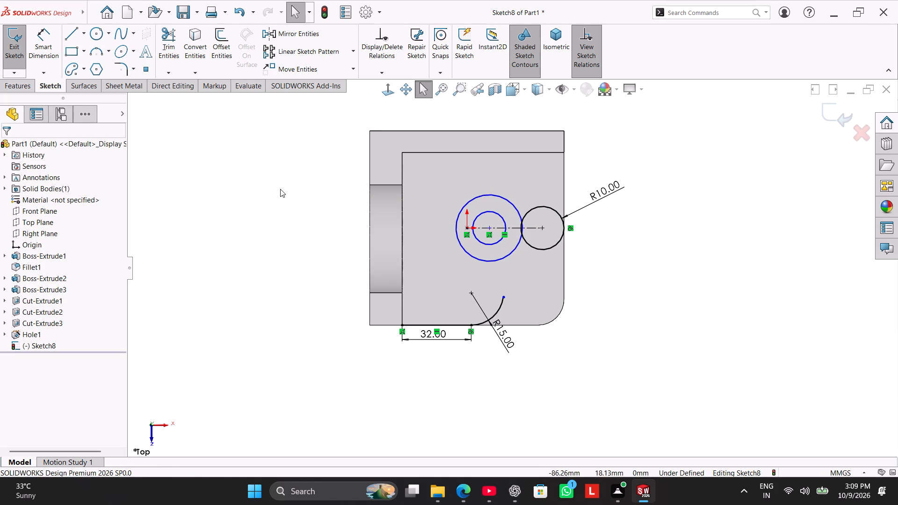
Dimension the distance between the R10 circle's center and the concentric circles' center as 20 mm.
left_click(54, 42)
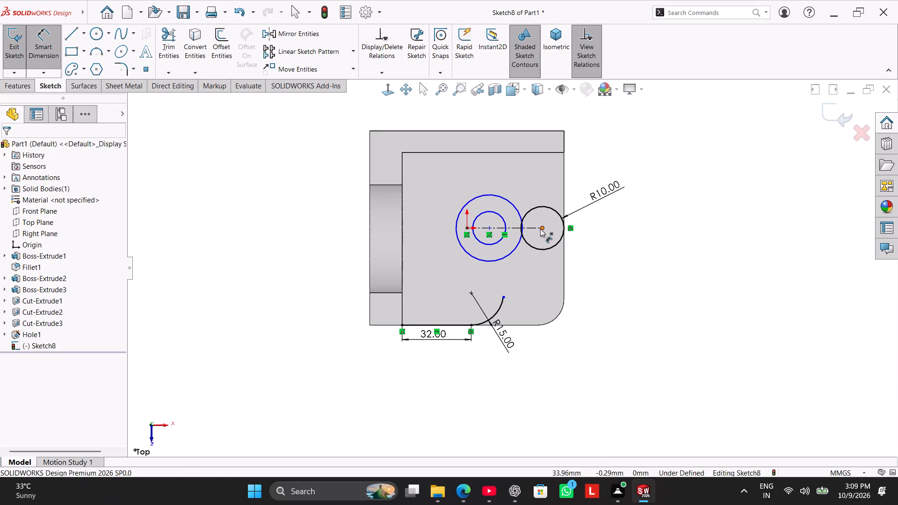
left_click(541, 229)
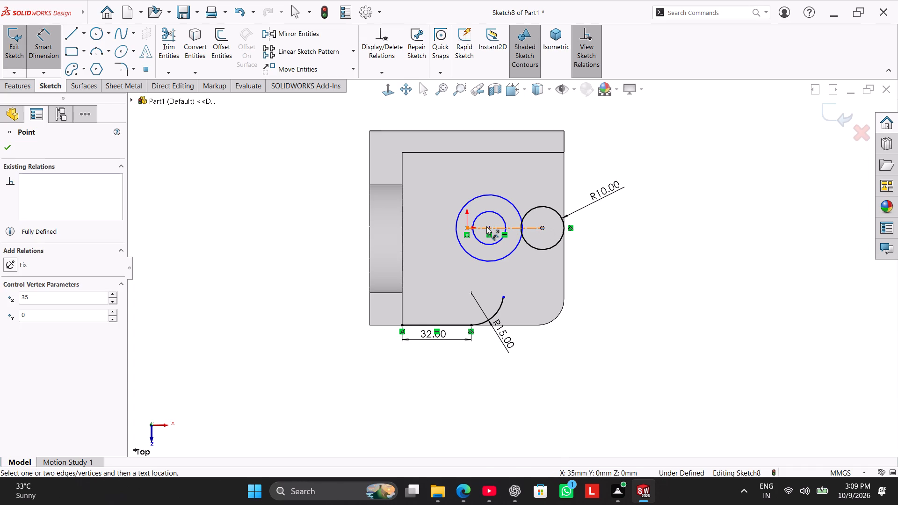
left_click(486, 226)
left_click(512, 178)
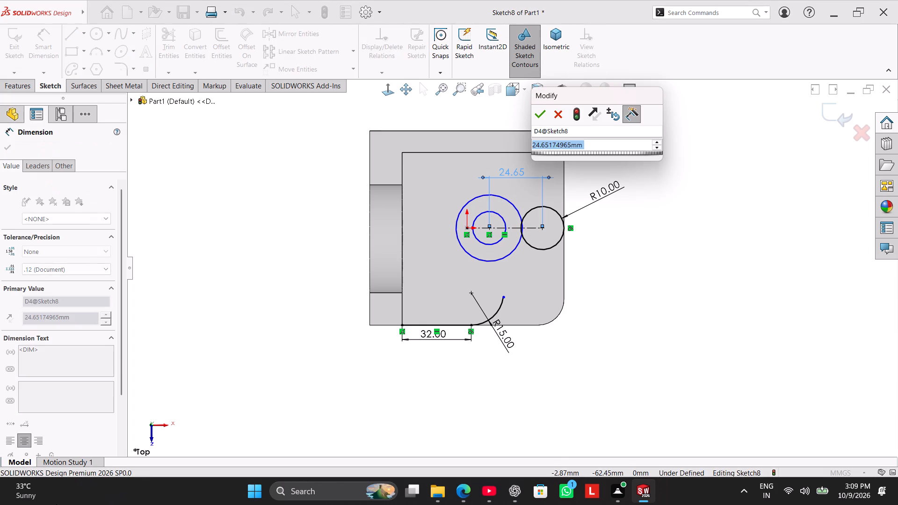
type("20")
key("Return")
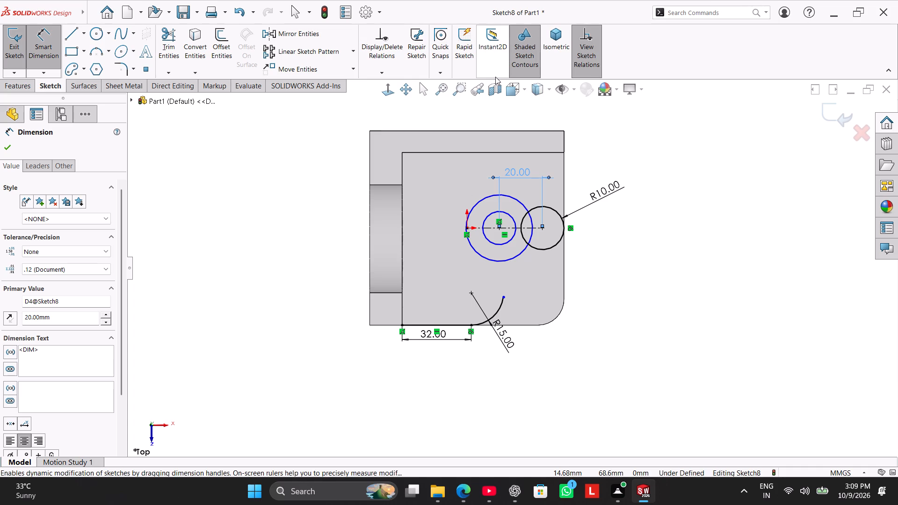
right_click(640, 138)
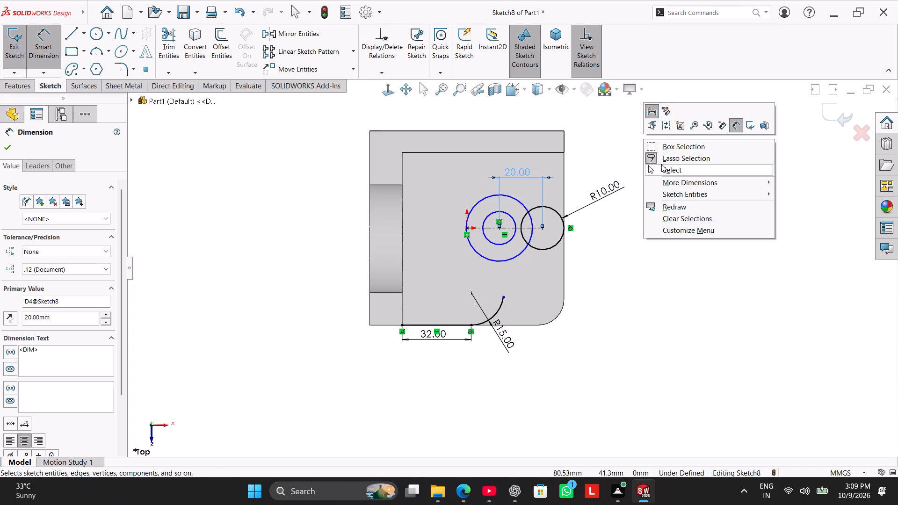
left_click(663, 166)
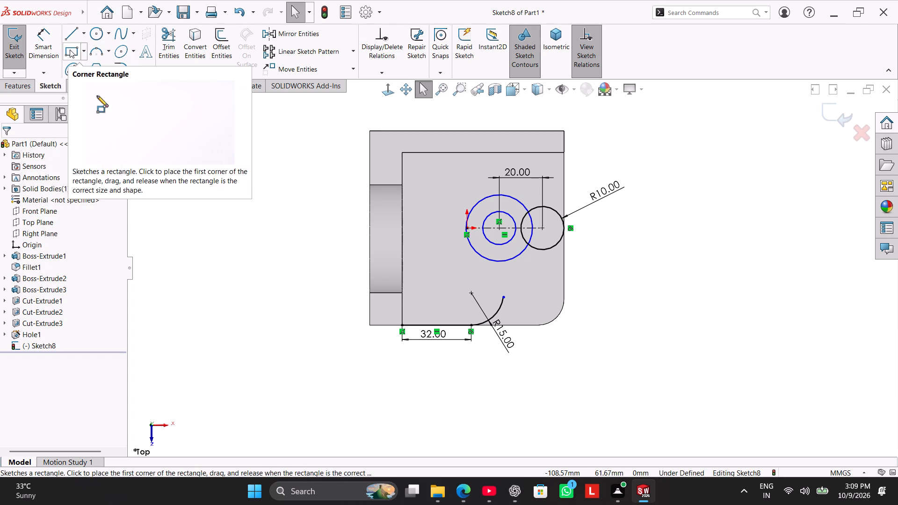
Draw a perimeter circle of about 23.7 mm radius tangent to the R15 arc and the R10 circle, bulging outside the base.
left_click(109, 34)
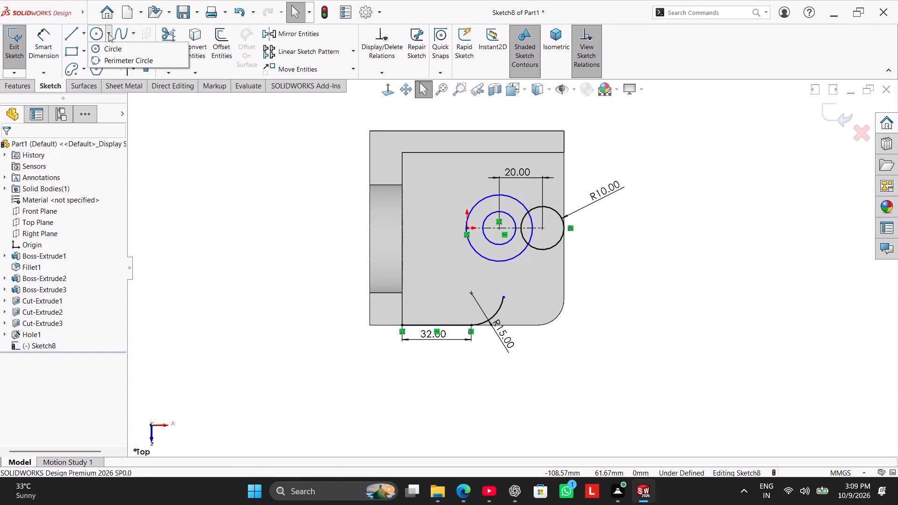
left_click(113, 56)
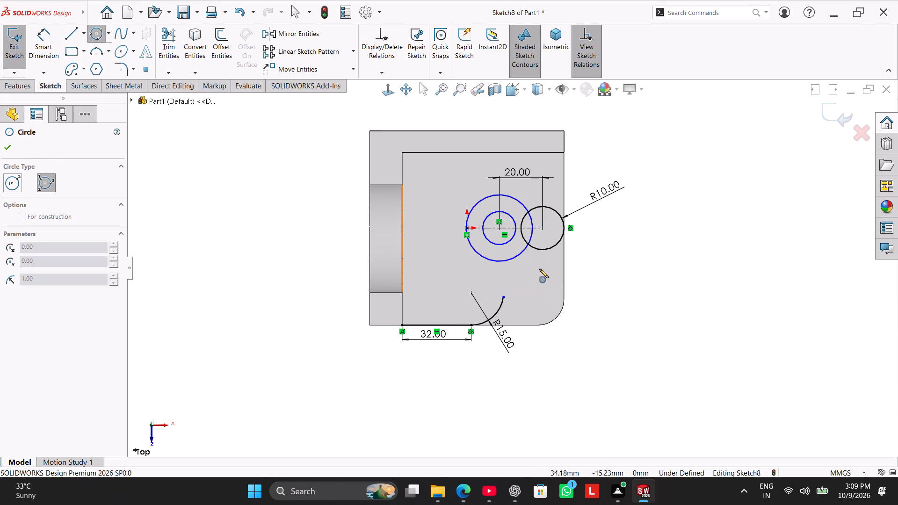
scroll(522, 300, "down", 2)
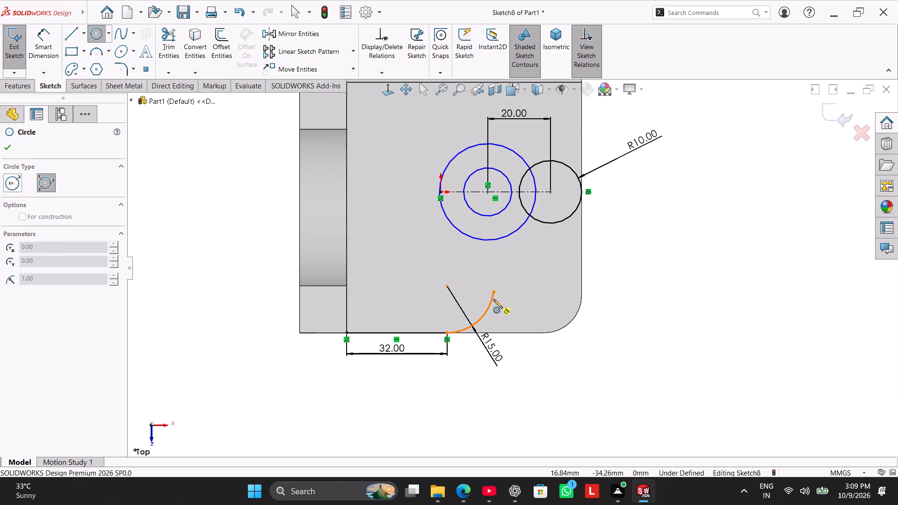
left_click(493, 299)
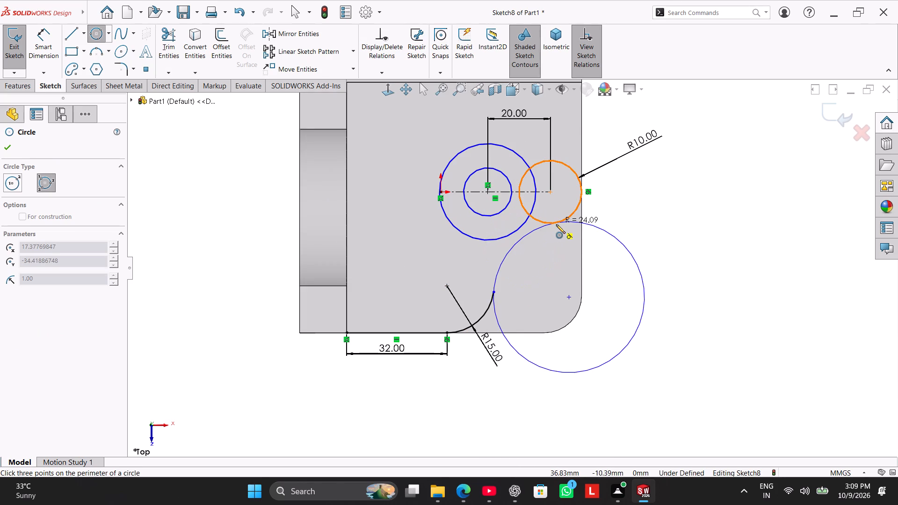
left_click(556, 224)
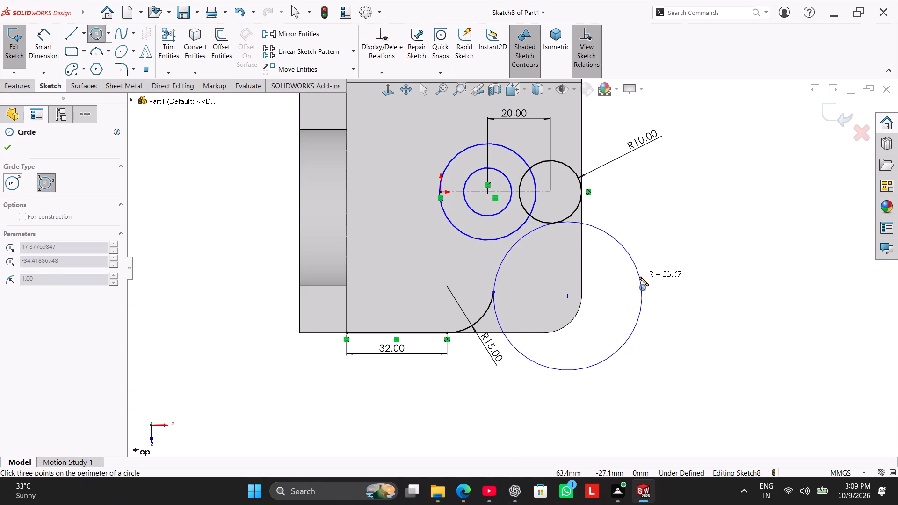
left_click(639, 277)
right_click(648, 224)
left_click(662, 231)
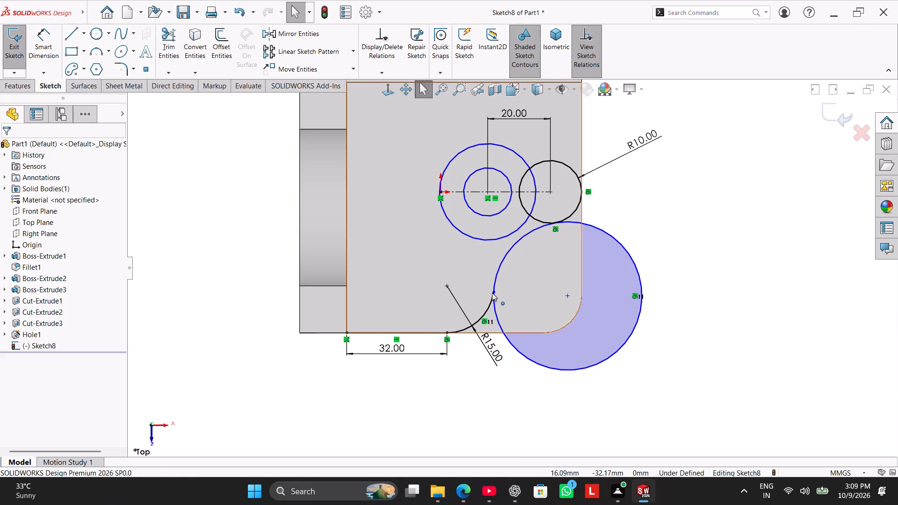
Extend the R15 arc's free end past its tangency point with the large perimeter circle.
left_click_drag(492, 293, 499, 274)
left_click(213, 189)
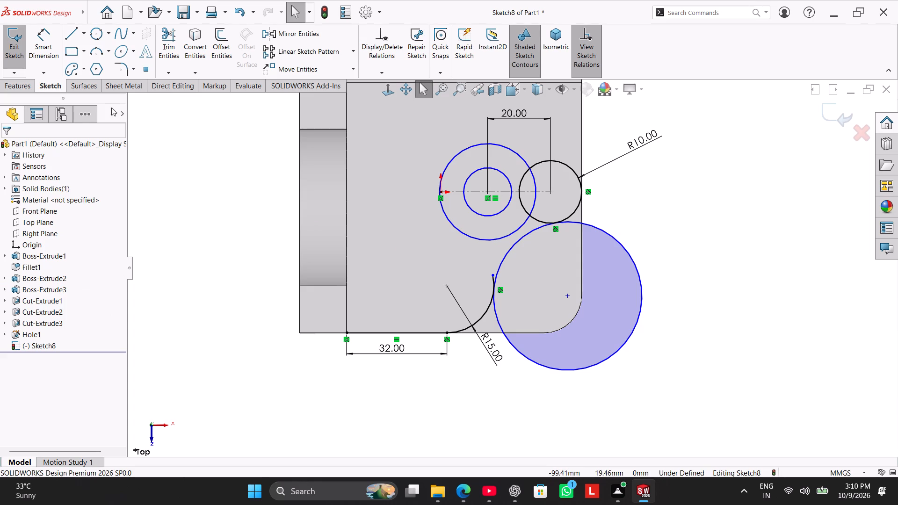
Trim the outer portion of the perimeter circle, keeping only the arc joining the R15 arc and the R10 circle.
left_click(43, 37)
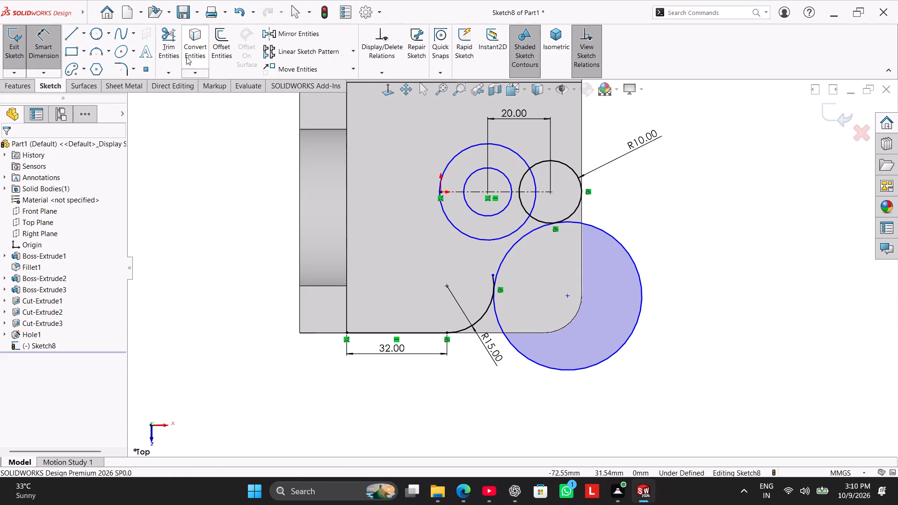
left_click(175, 41)
left_click_drag(630, 209, 603, 310)
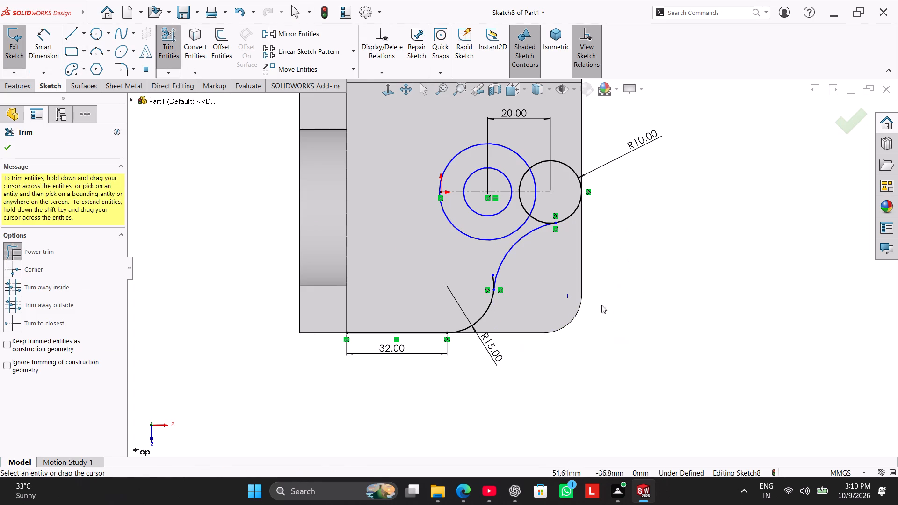
Dimension the connecting arc with a radius of 30 mm.
left_click(52, 41)
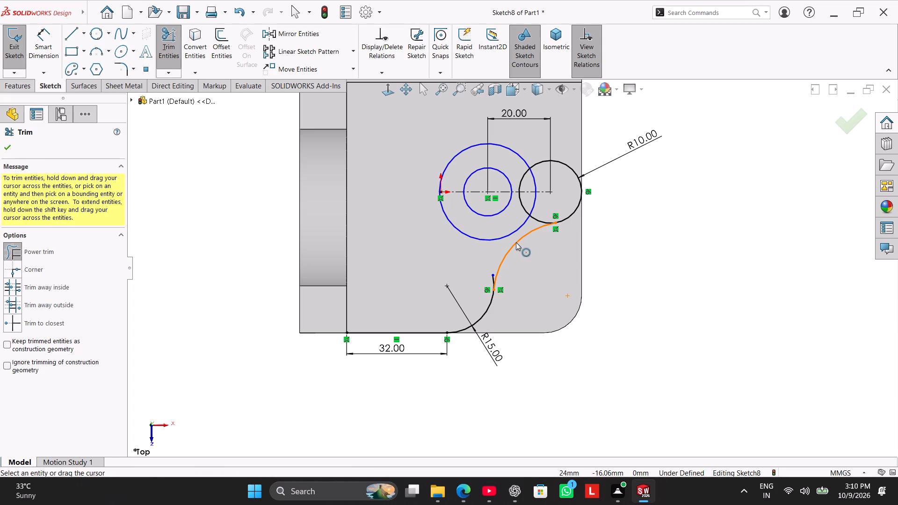
left_click(52, 41)
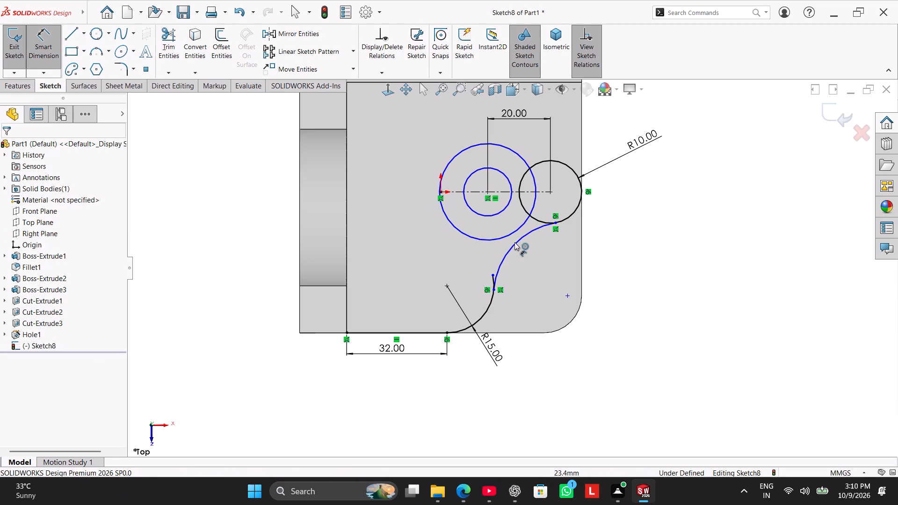
left_click(516, 244)
left_click(533, 271)
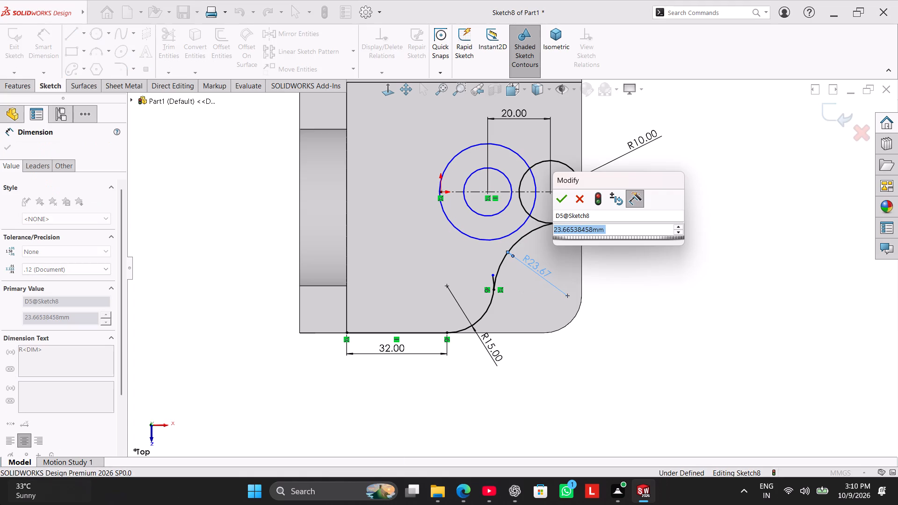
type("30")
key("Return")
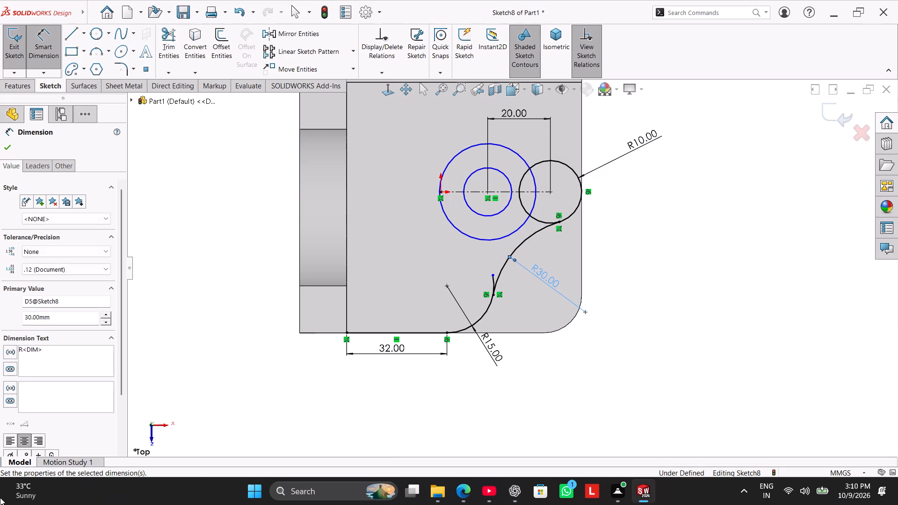
right_click(713, 206)
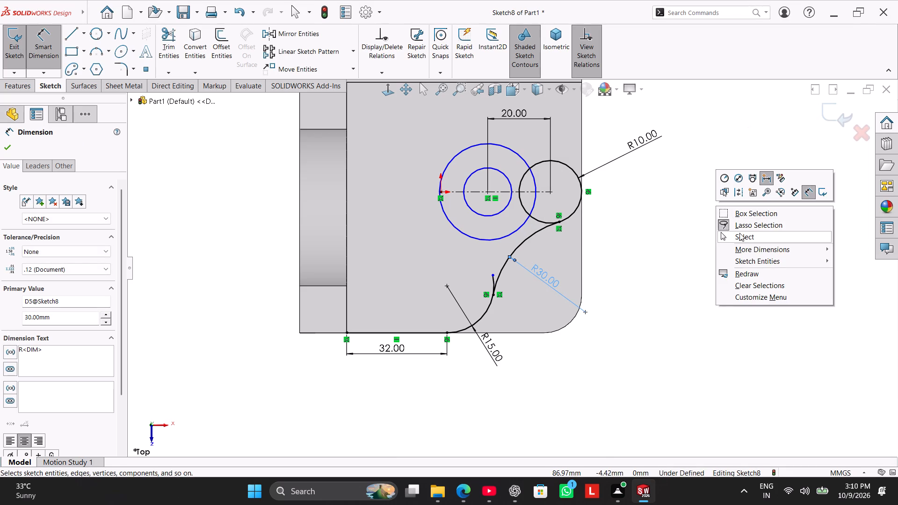
left_click(739, 233)
Trim the leftover stub of the R15 arc beyond its tangency point with the R30 arc.
left_click(171, 35)
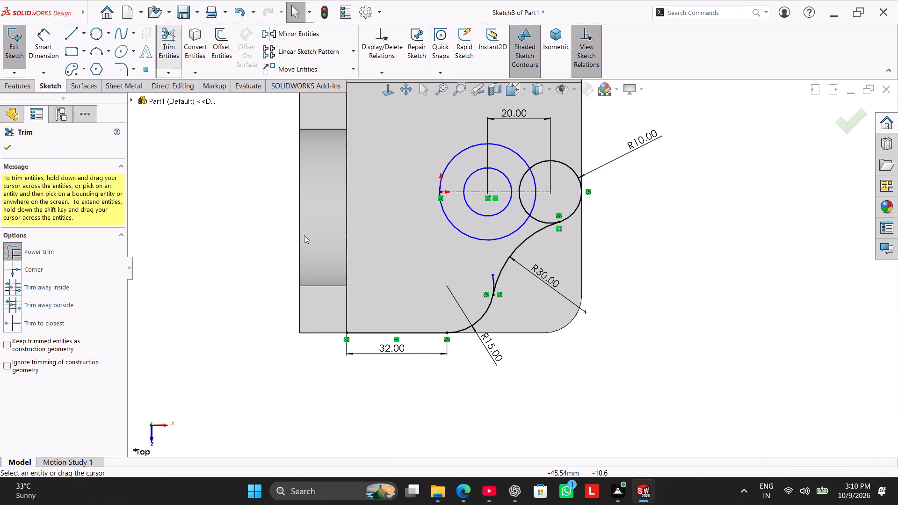
scroll(571, 322, "down", 3)
left_click_drag(441, 204, 418, 243)
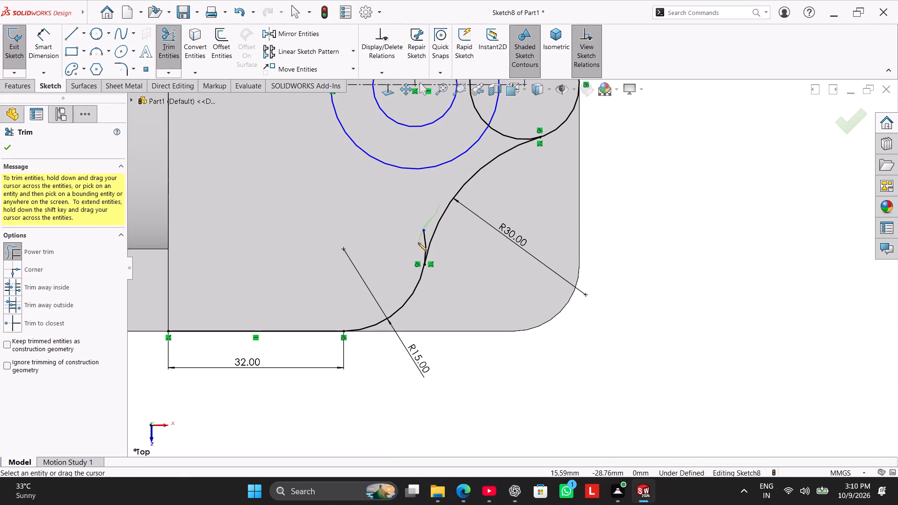
left_click_drag(418, 243, 426, 227)
scroll(451, 233, "up", 4)
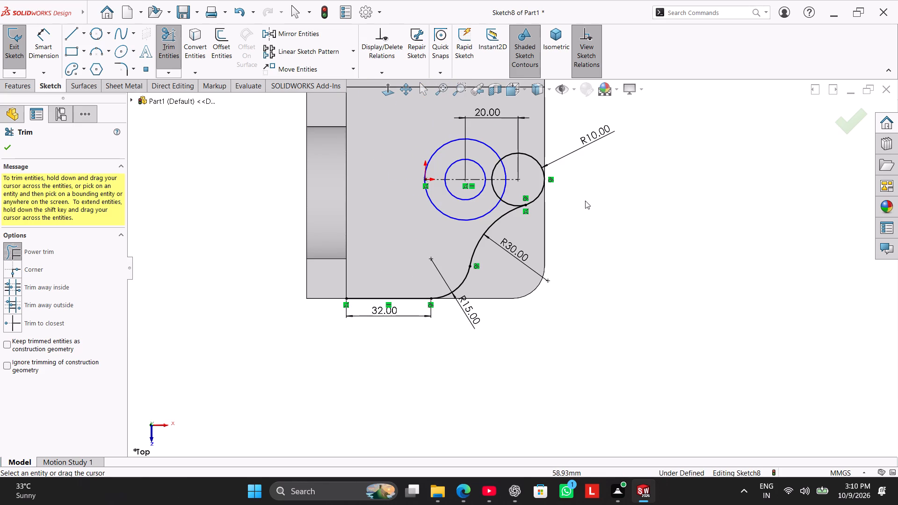
right_click(591, 199)
left_click(579, 216)
scroll(574, 169, "up", 2)
scroll(543, 145, "down", 1)
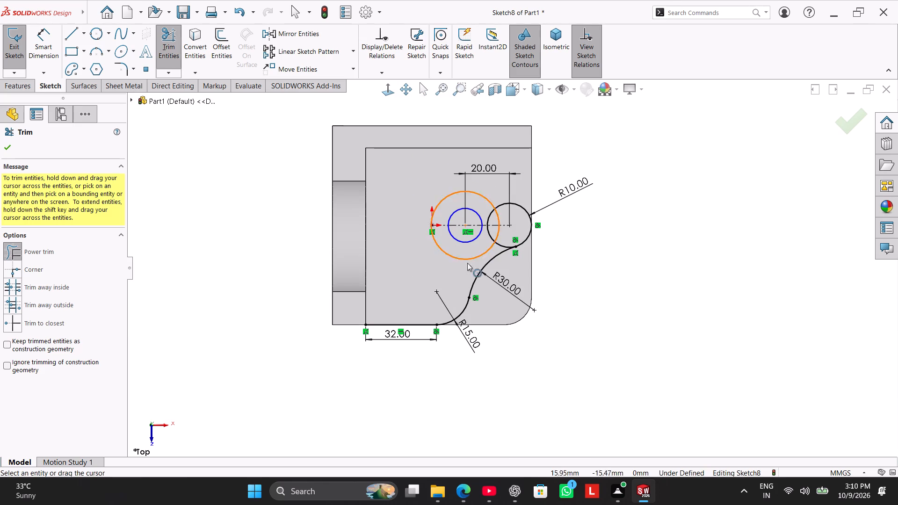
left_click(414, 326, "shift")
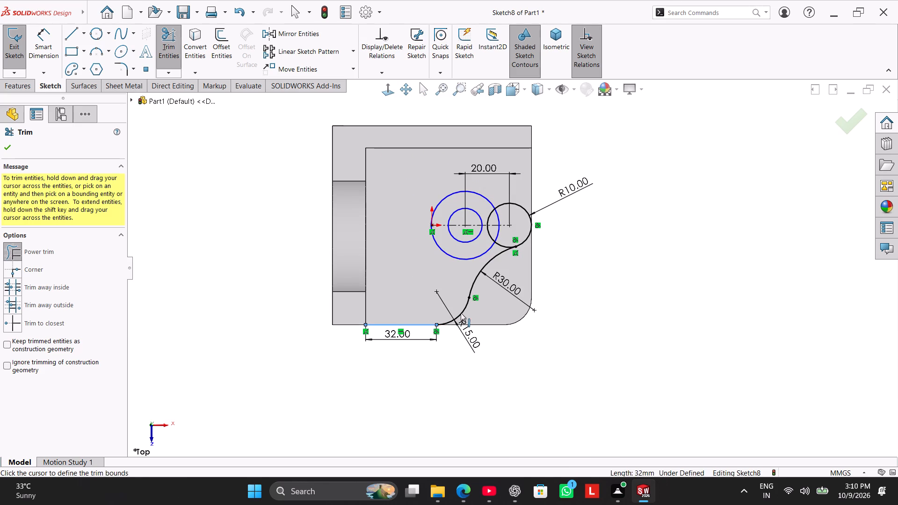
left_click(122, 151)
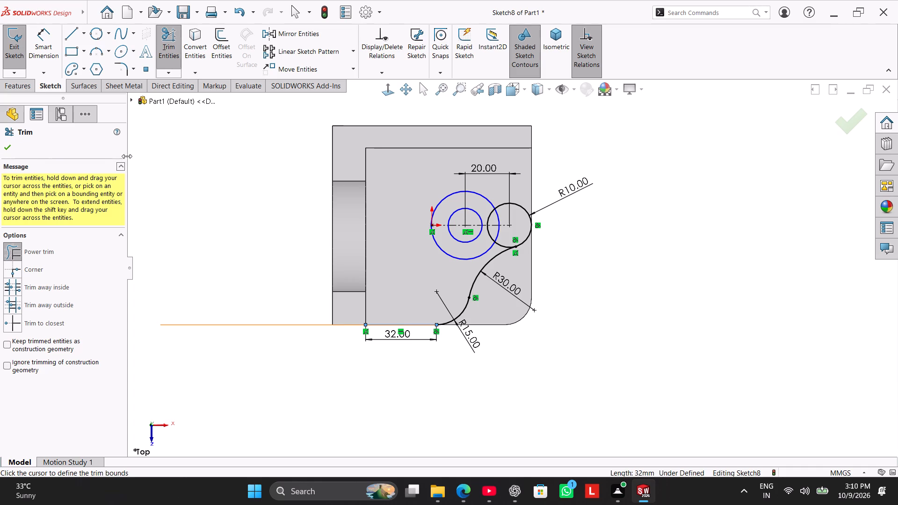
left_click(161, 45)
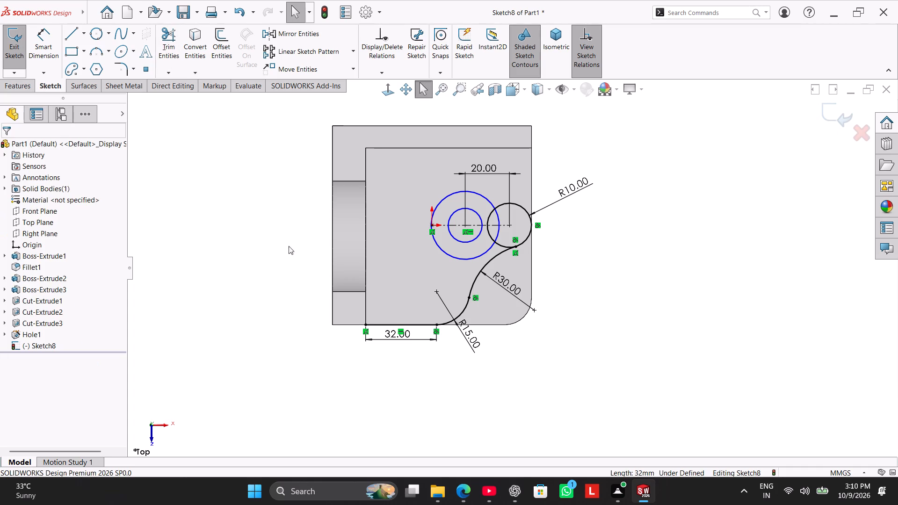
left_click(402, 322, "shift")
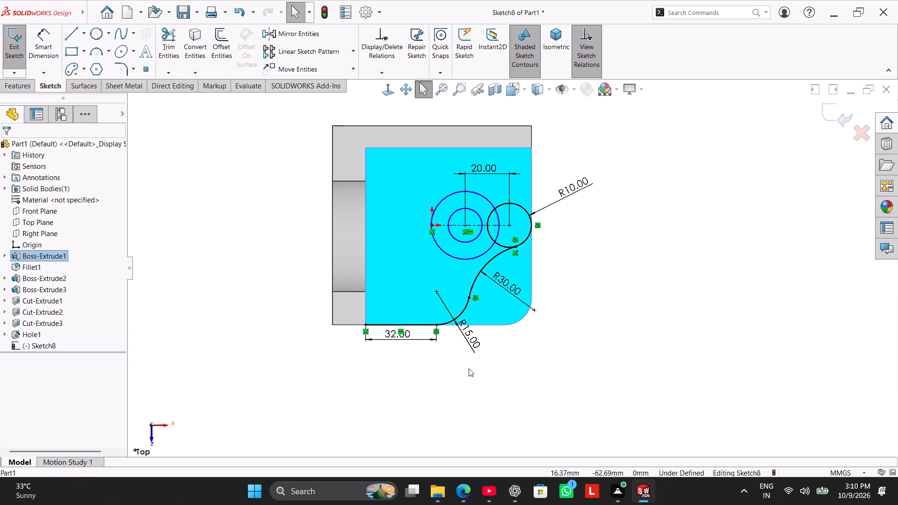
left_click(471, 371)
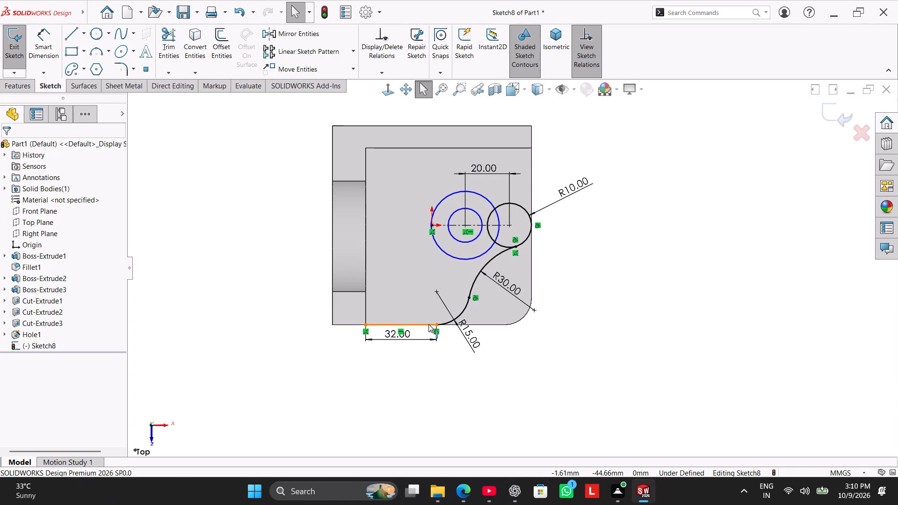
Mirror the 32 mm line, the R15 arc and the R30 arc about the horizontal centerline.
left_click(428, 324, "shift")
left_click(457, 315, "shift")
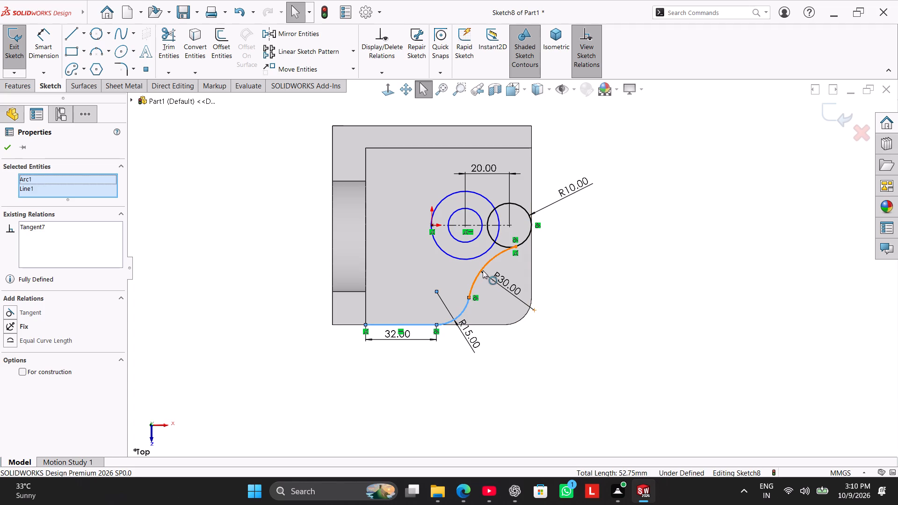
left_click(483, 270, "shift")
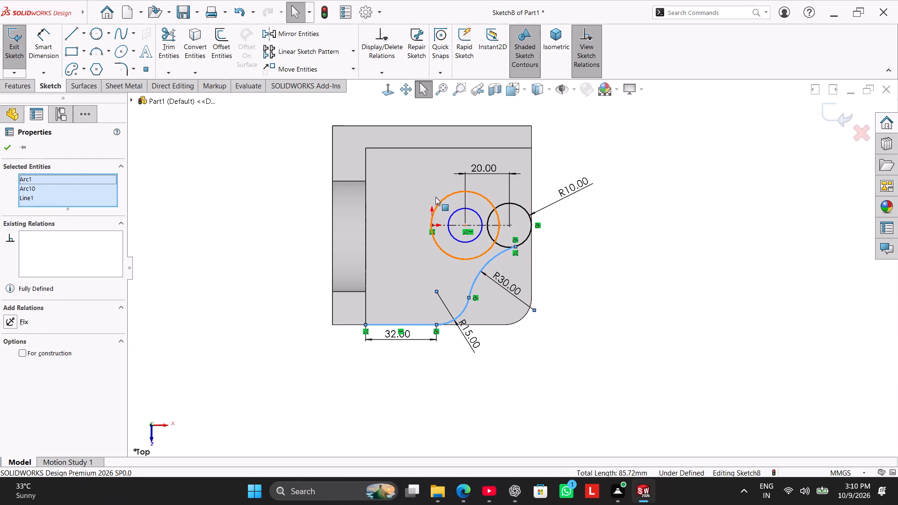
left_click(474, 224, "shift")
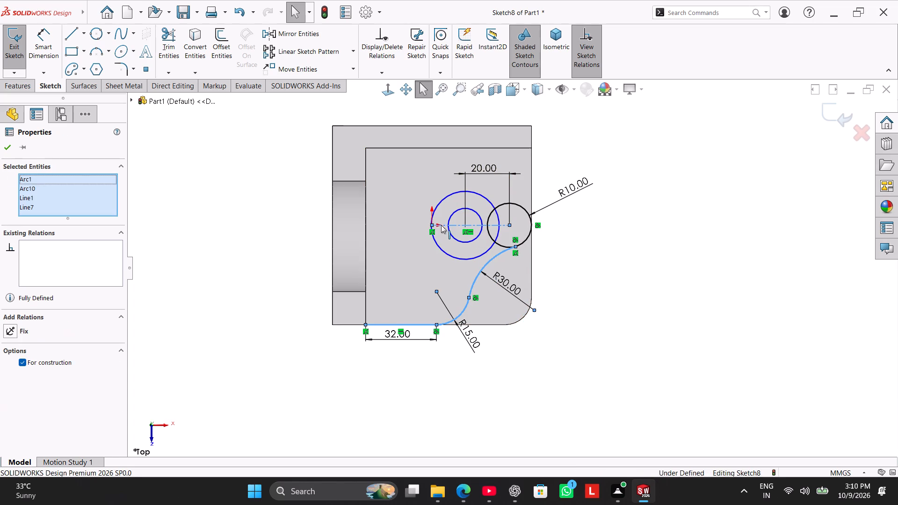
left_click(306, 36)
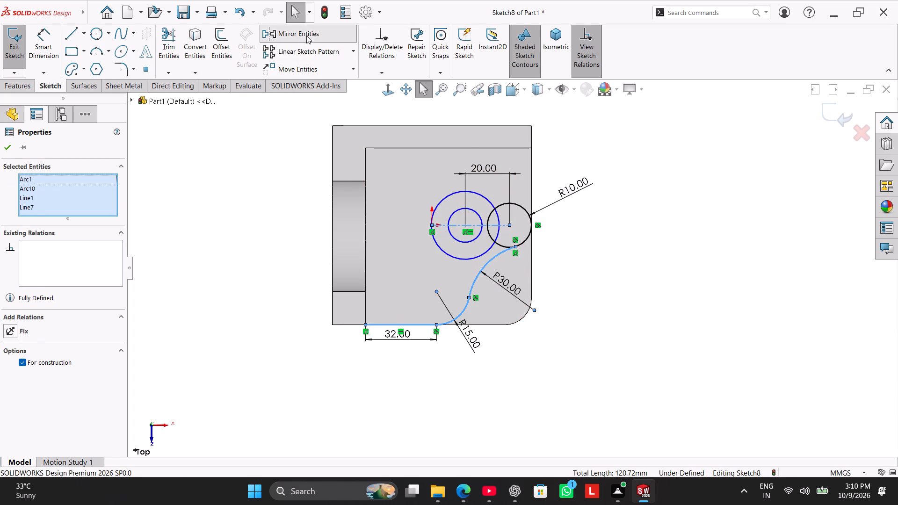
left_click(262, 195)
Hide the sketch relation symbols.
left_click(583, 53)
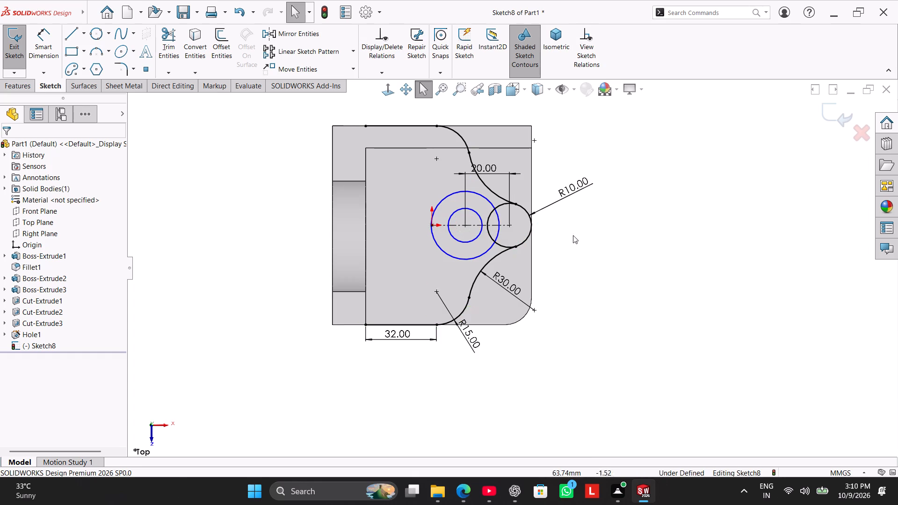
Trim the inner portion of the R10 circle, keeping only the outer arc between the two R30 arcs.
scroll(531, 289, "down", 2)
left_click(167, 31)
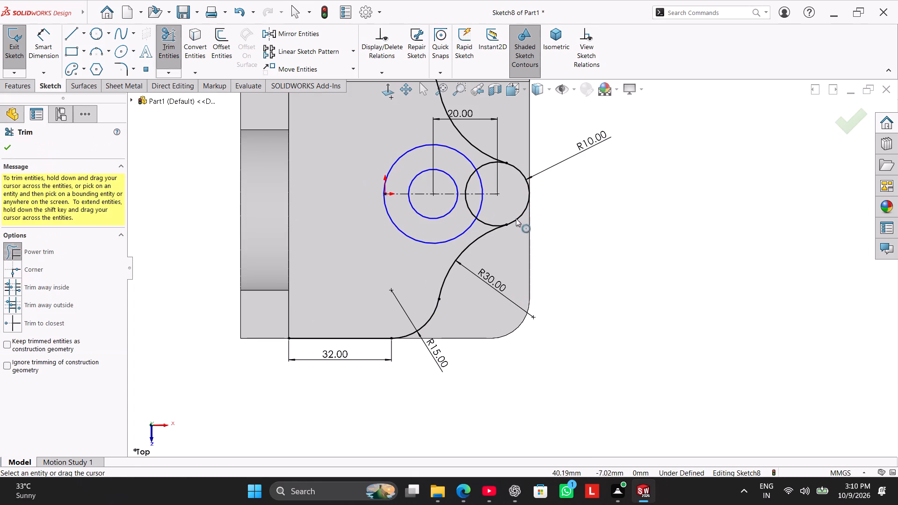
left_click_drag(488, 203, 476, 222)
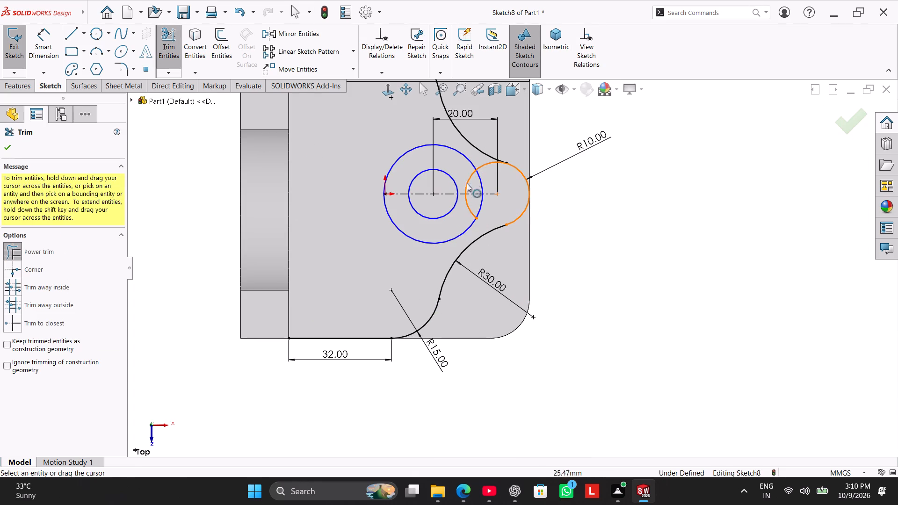
left_click_drag(463, 174, 470, 183)
left_click_drag(470, 201, 466, 215)
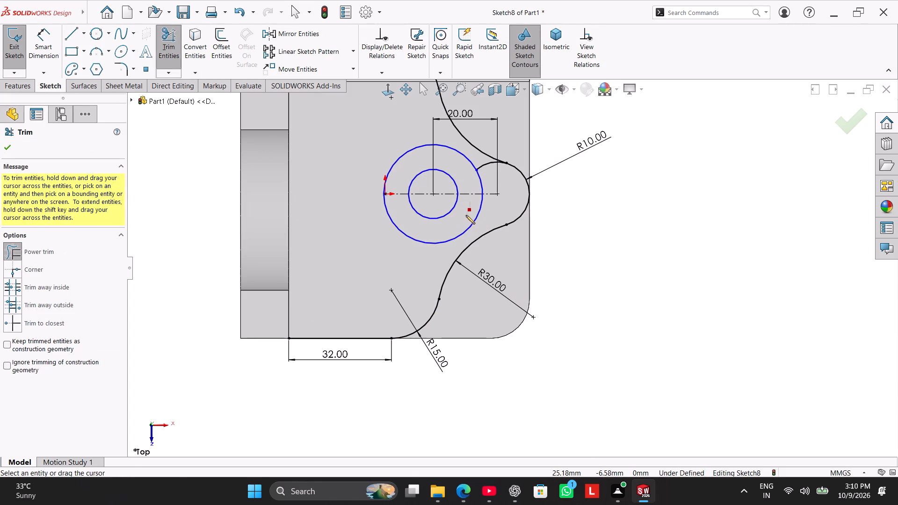
left_click_drag(466, 215, 466, 214)
left_click_drag(477, 159, 491, 174)
right_click(660, 182)
left_click(619, 201)
Dimension the inner concentric circle with a diameter of 18 mm.
left_click(35, 49)
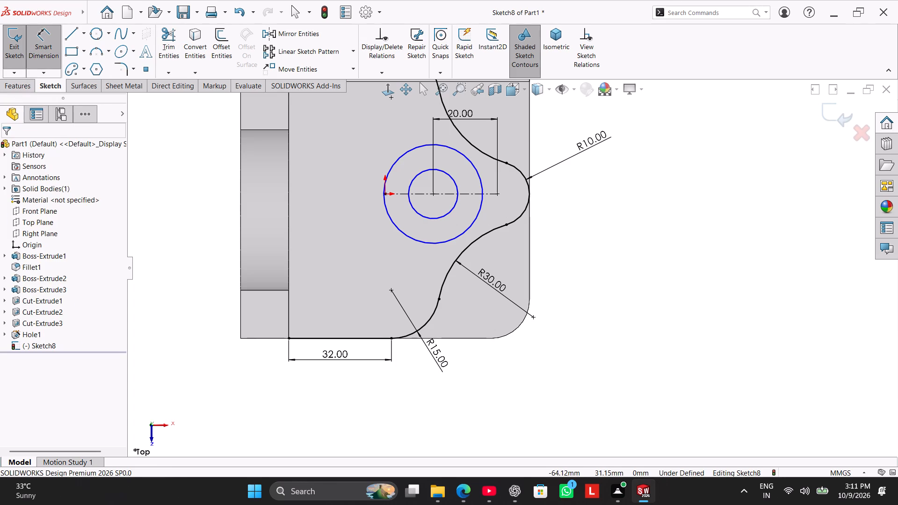
left_click_drag(420, 214, 416, 204)
left_click(370, 138)
type("18")
key("Return")
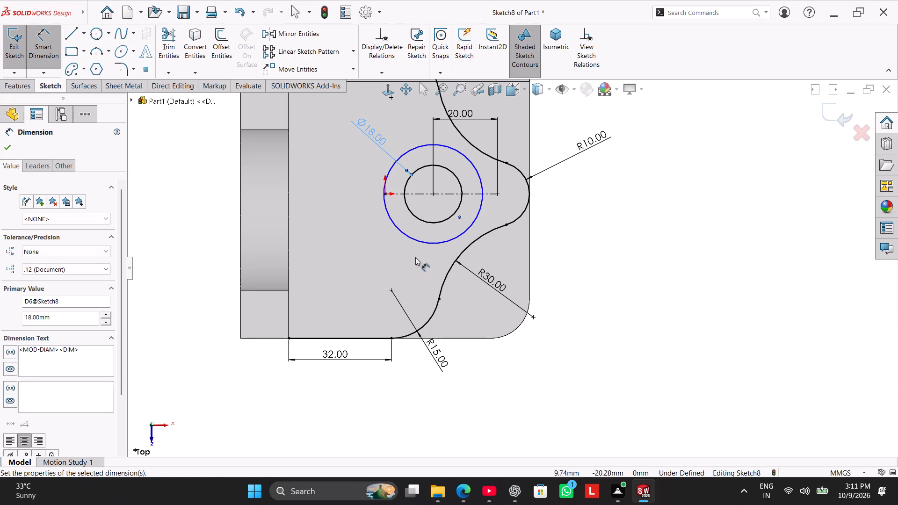
Dimension the outer concentric circle with a diameter of 30 mm.
left_click(414, 241)
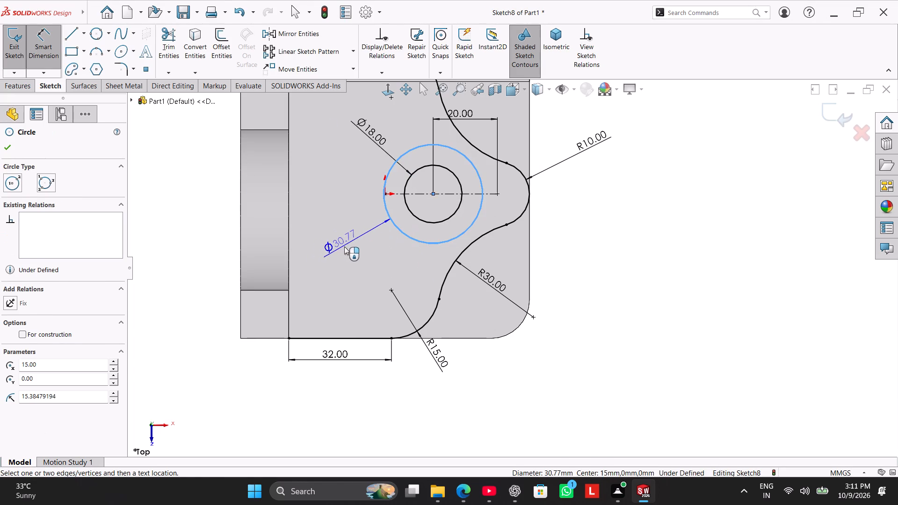
left_click(345, 246)
type("30")
key("Return")
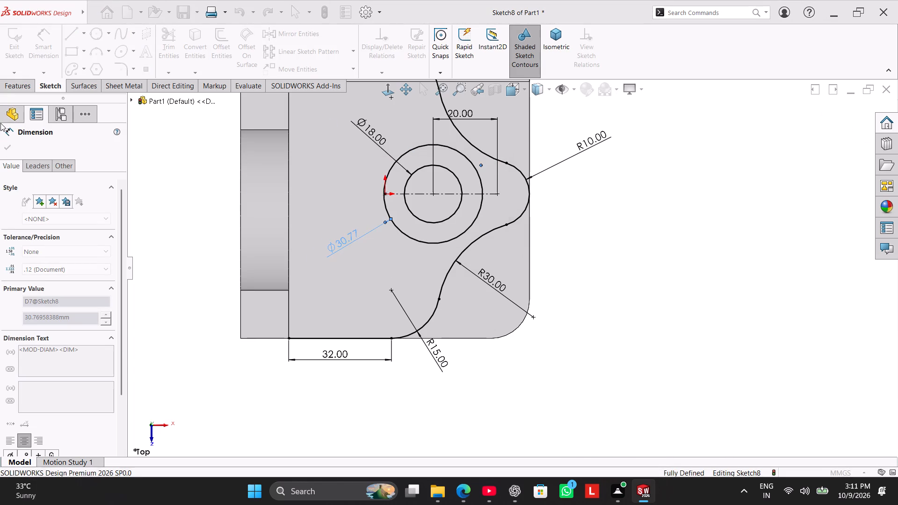
right_click(663, 215)
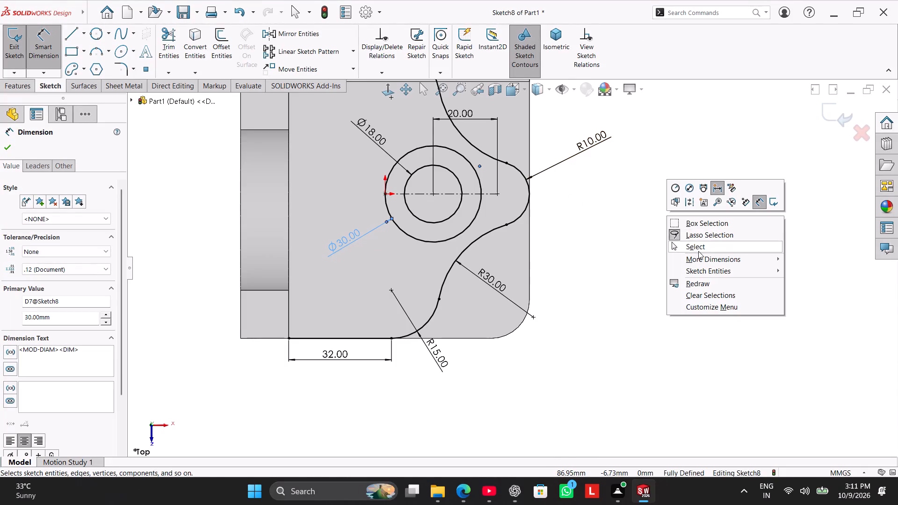
left_click(699, 248)
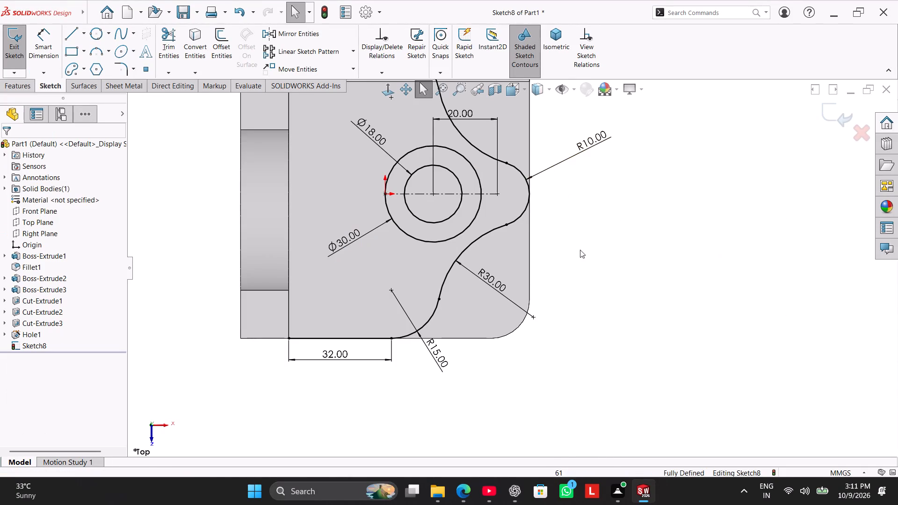
Draw a vertical line along the wall edge from the 32 mm line's open end towards the mirrored line's open end.
scroll(577, 238, "up", 2)
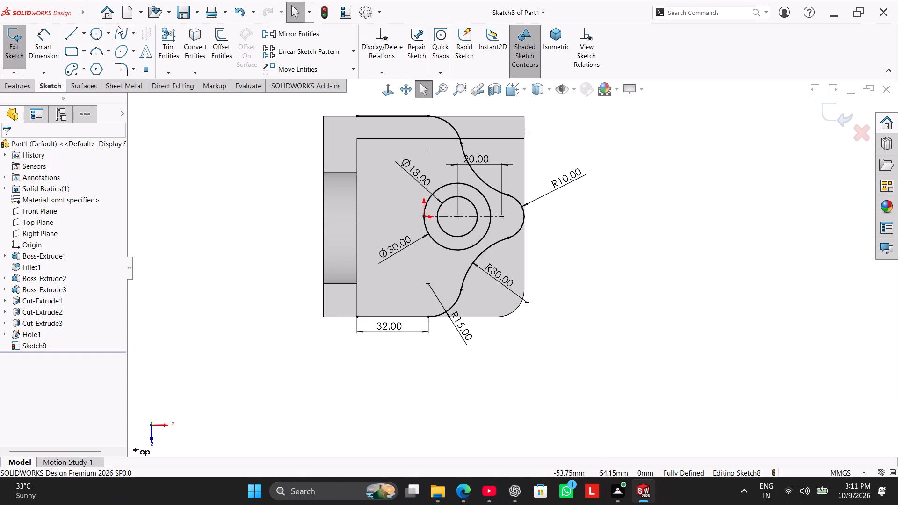
left_click(67, 34)
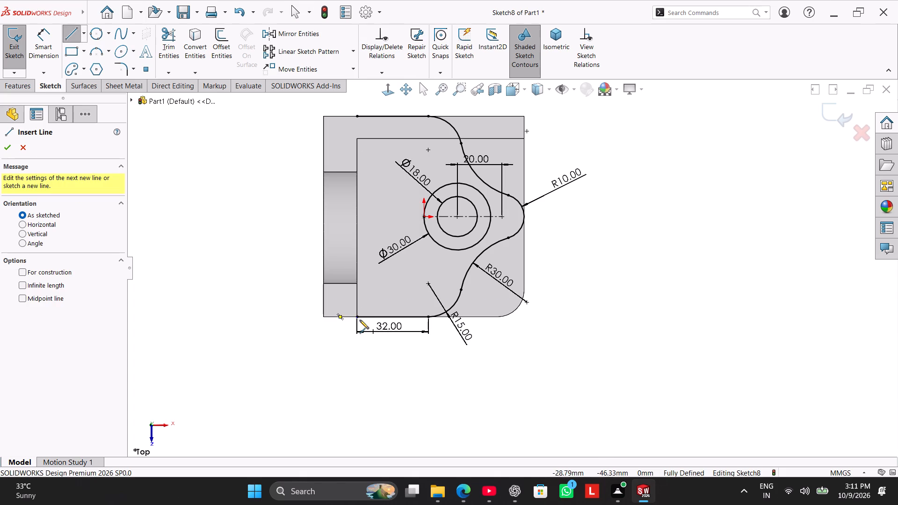
left_click_drag(358, 319, 358, 312)
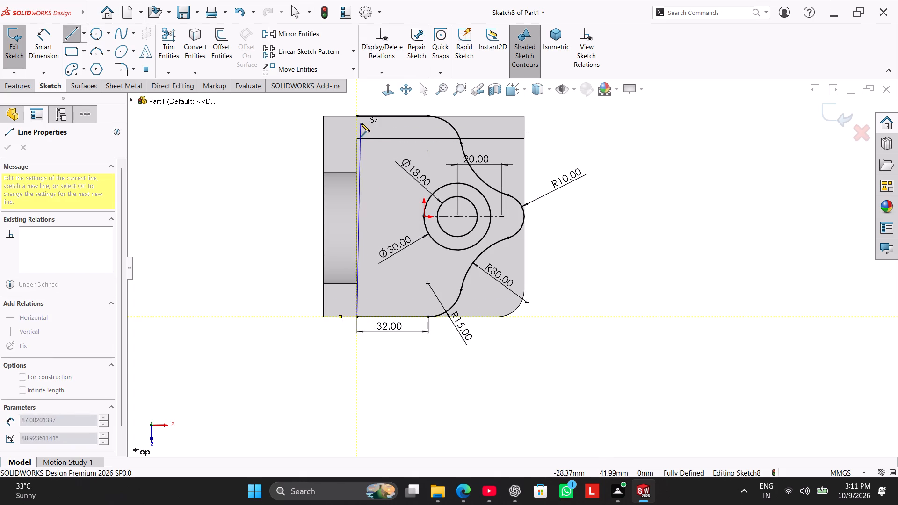
left_click(359, 120)
right_click(254, 164)
left_click(268, 169)
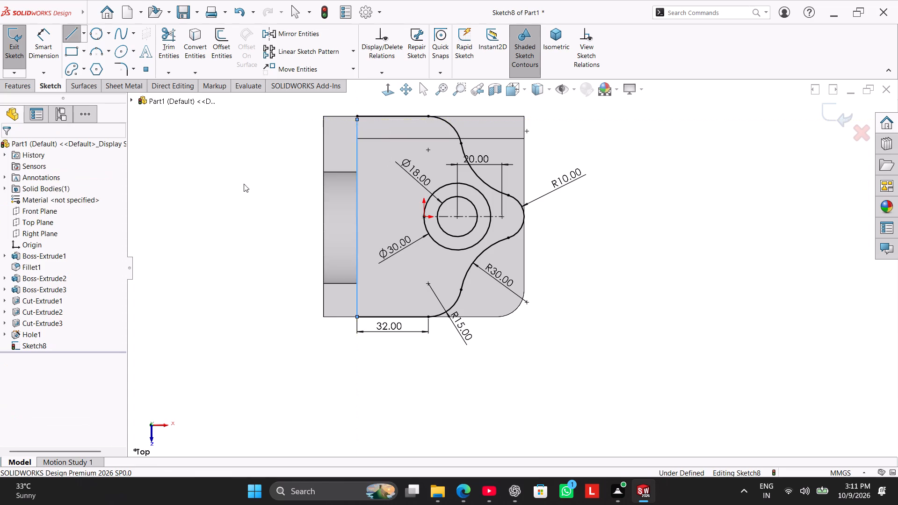
Move the vertical line's free endpoint onto the mirrored line's open end to close the profile.
scroll(332, 125, "down", 6)
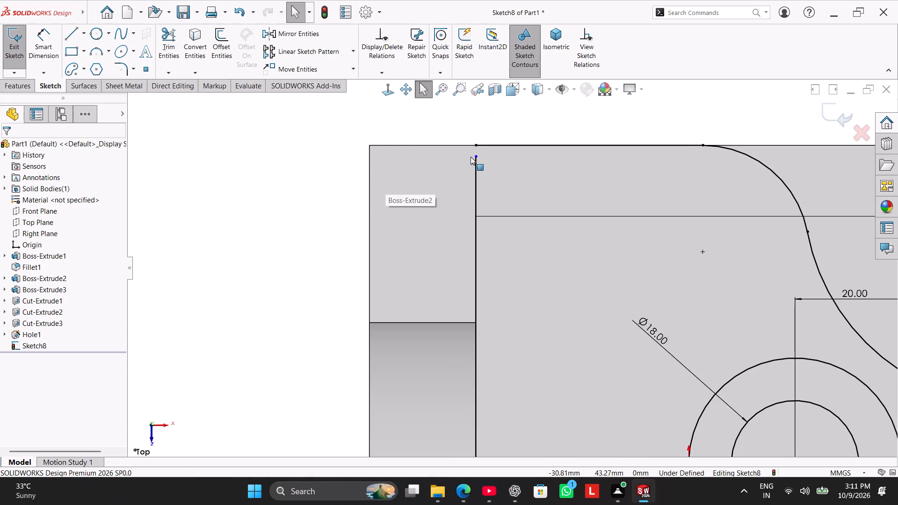
left_click_drag(475, 155, 465, 150)
left_click(302, 188)
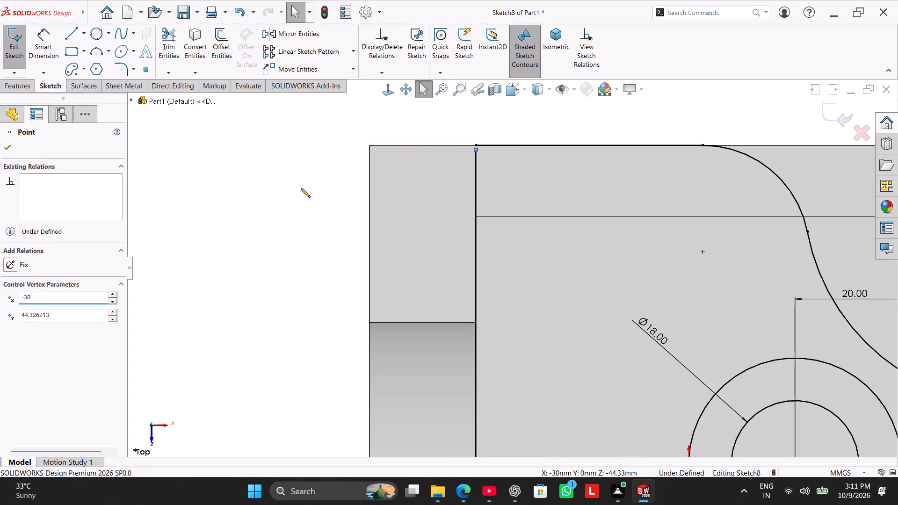
scroll(475, 146, "down", 6)
left_click_drag(494, 206, 495, 199)
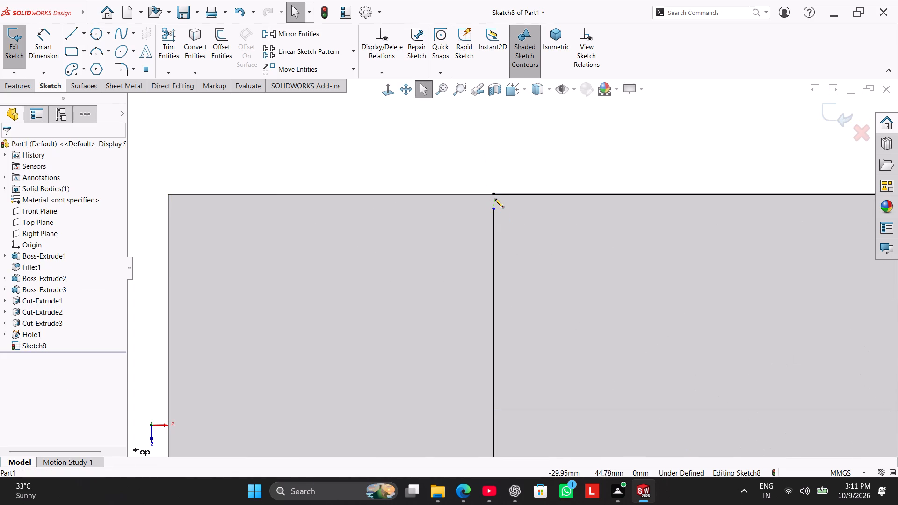
left_click_drag(495, 199, 497, 192)
left_click_drag(438, 147, 452, 153)
left_click_drag(493, 209, 494, 202)
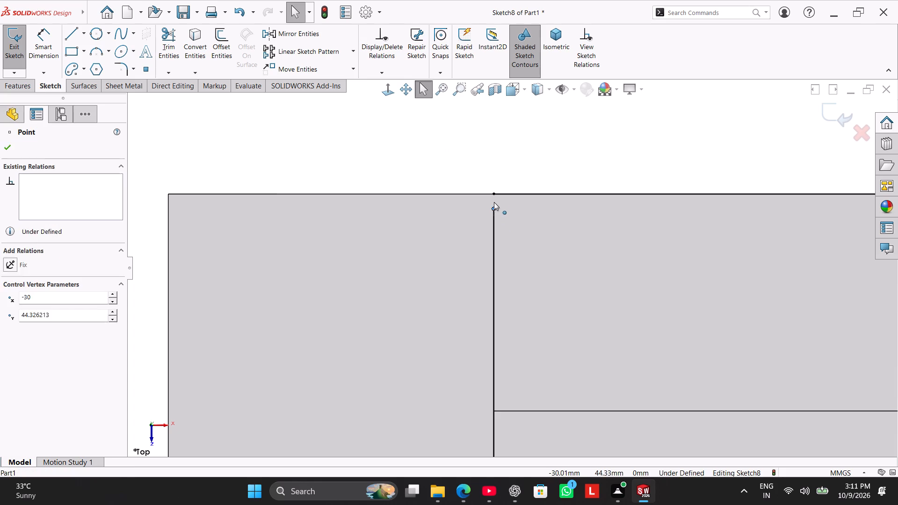
left_click_drag(494, 202, 496, 195)
left_click(452, 171)
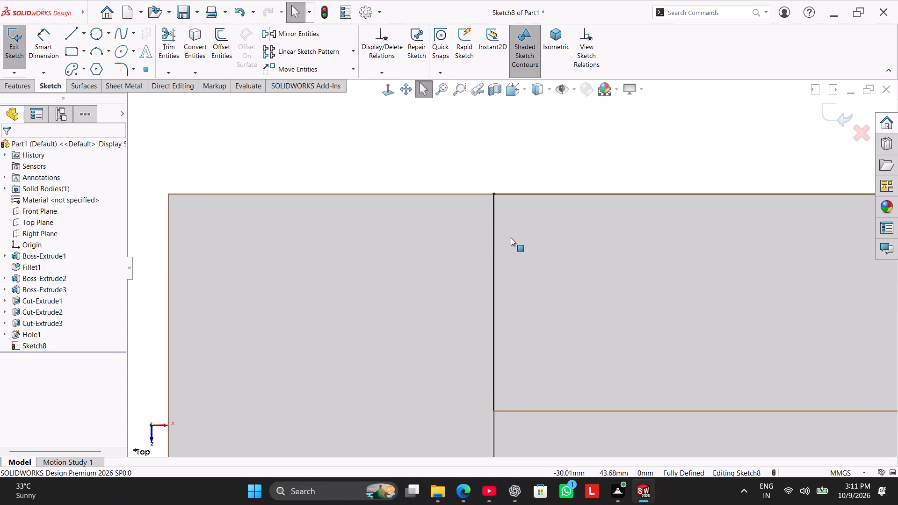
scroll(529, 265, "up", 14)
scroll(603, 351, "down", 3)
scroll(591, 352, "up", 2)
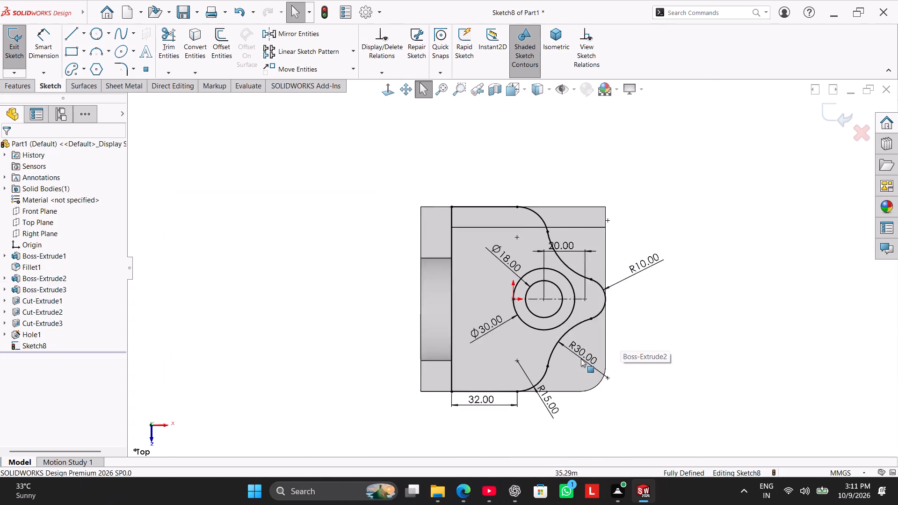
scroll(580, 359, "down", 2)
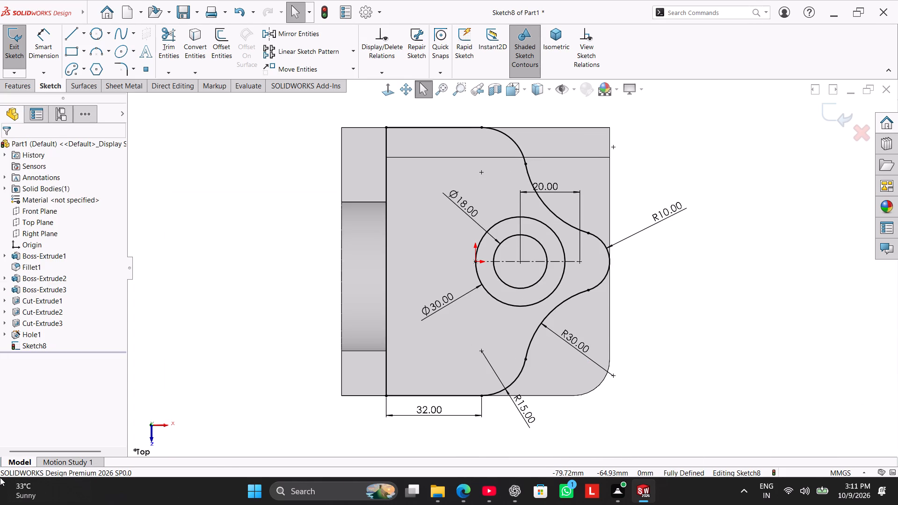
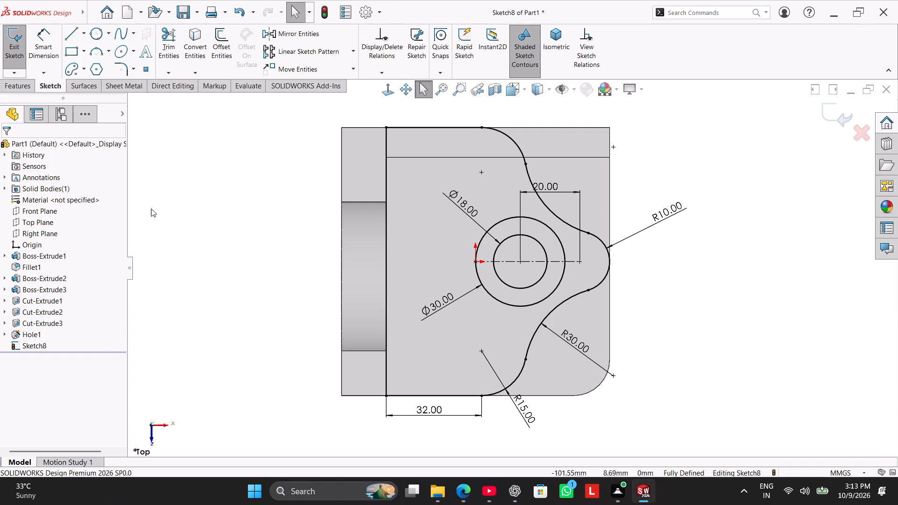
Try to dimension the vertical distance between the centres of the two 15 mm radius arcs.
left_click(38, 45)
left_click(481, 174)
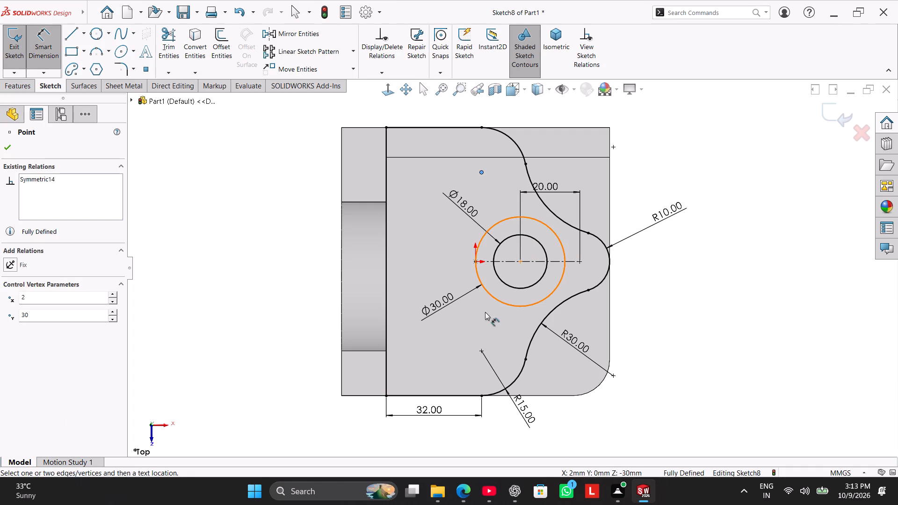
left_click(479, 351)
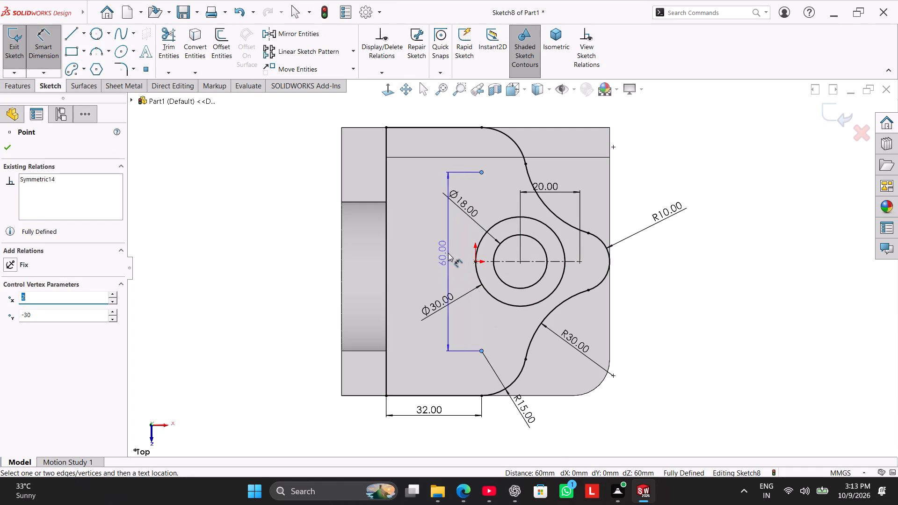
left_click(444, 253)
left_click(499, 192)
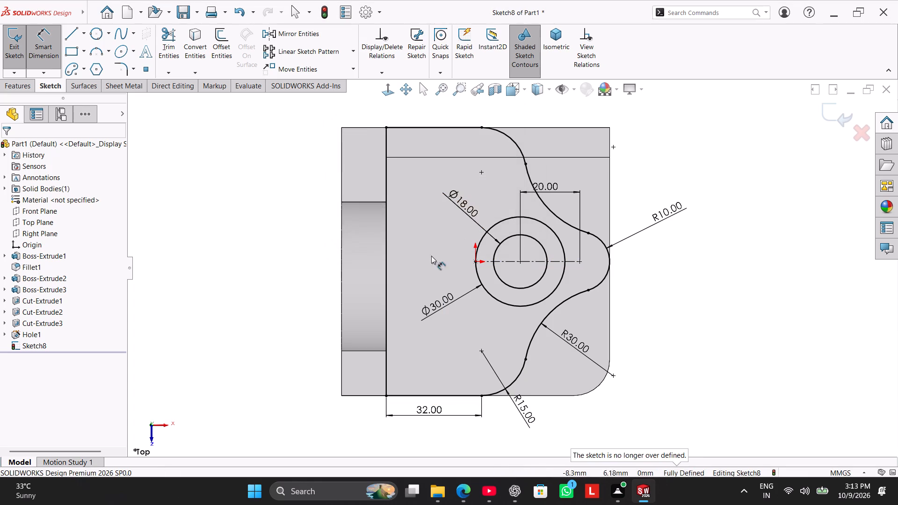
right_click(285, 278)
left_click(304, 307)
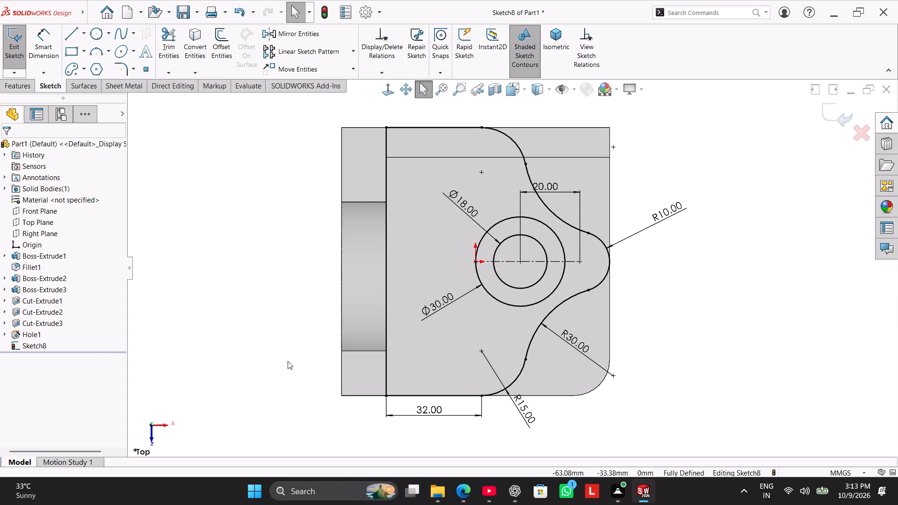
Show the sketch relations and delete the symmetric relations on the R10 arc's endpoints, the R30 arcs and the R15 arc centres.
left_click(587, 49)
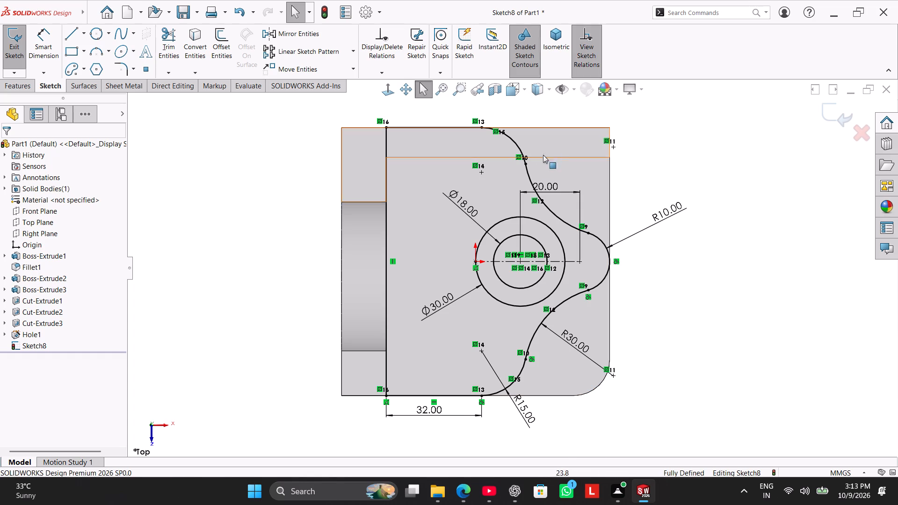
right_click(580, 285)
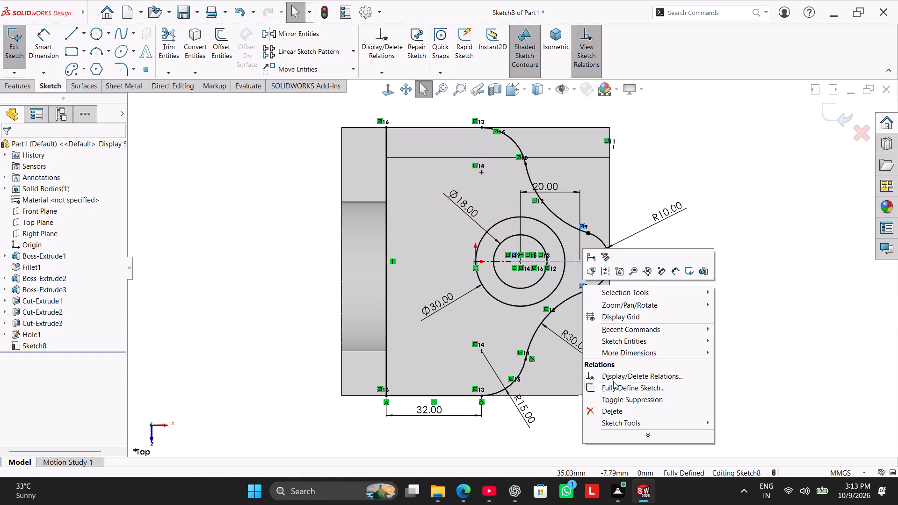
left_click(615, 413)
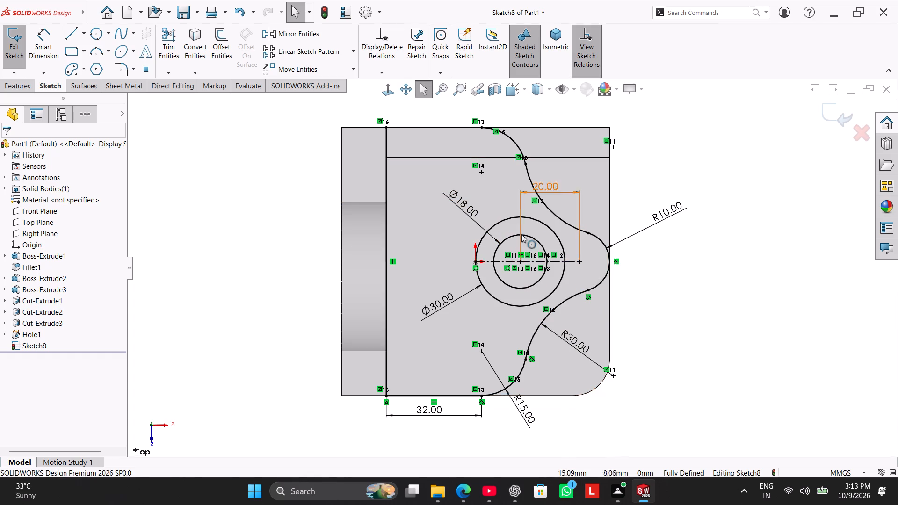
right_click(535, 199)
left_click(572, 323)
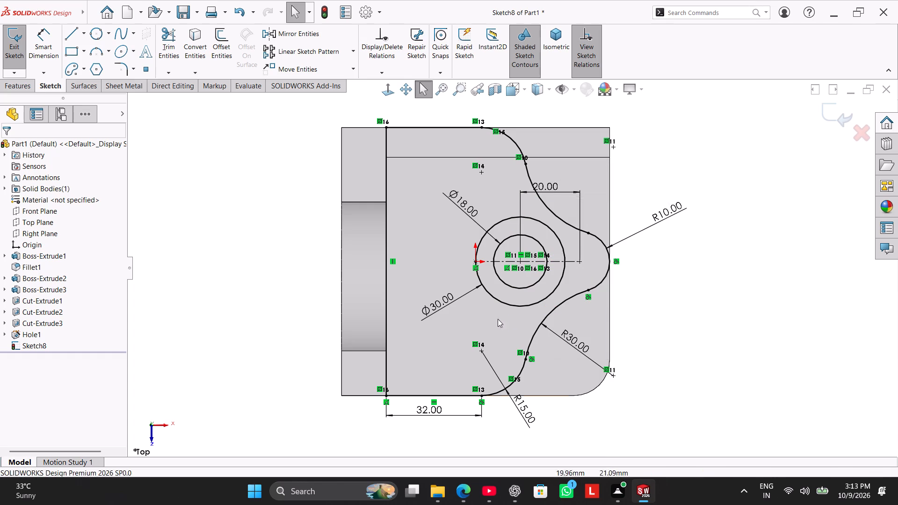
right_click(476, 164)
left_click(525, 290)
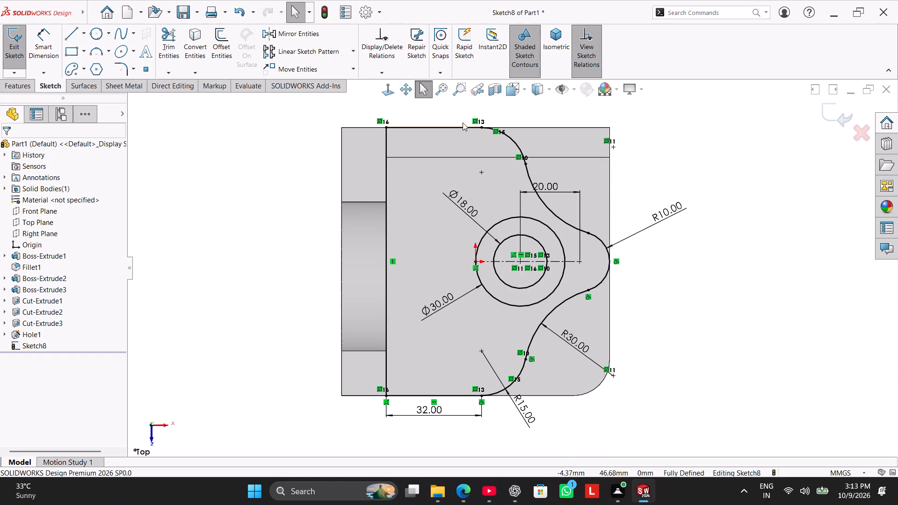
Delete the remaining symmetric relations on the horizontal lines' endpoints, the R15 arcs, their joints with the R30 arcs, and the R30 arc centres.
right_click(475, 120)
left_click(507, 249)
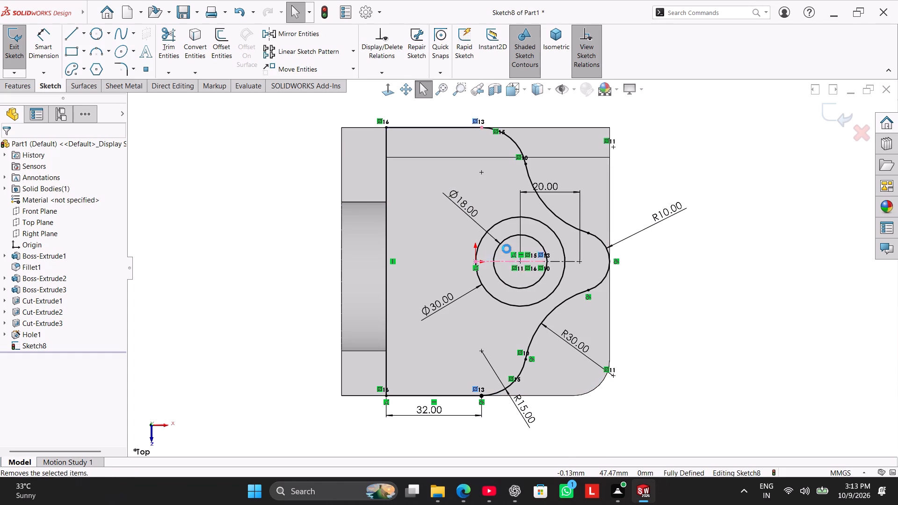
right_click(379, 118)
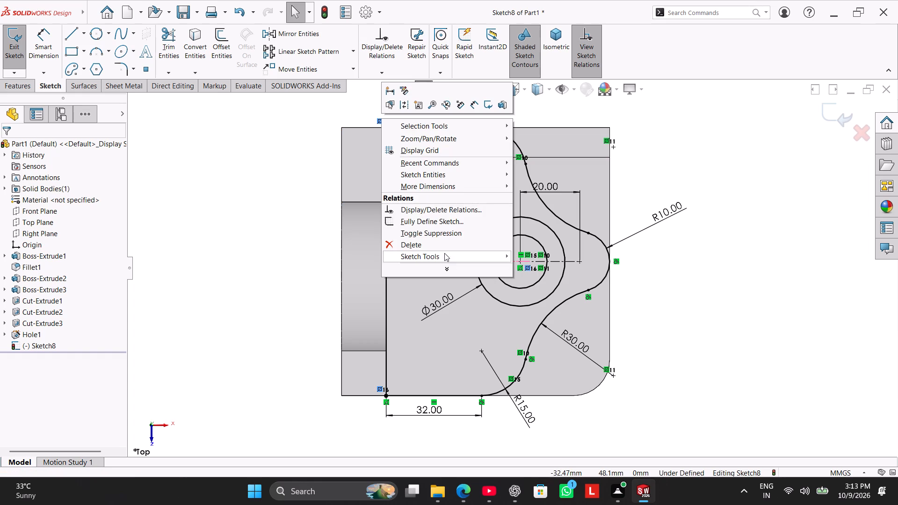
left_click(442, 241)
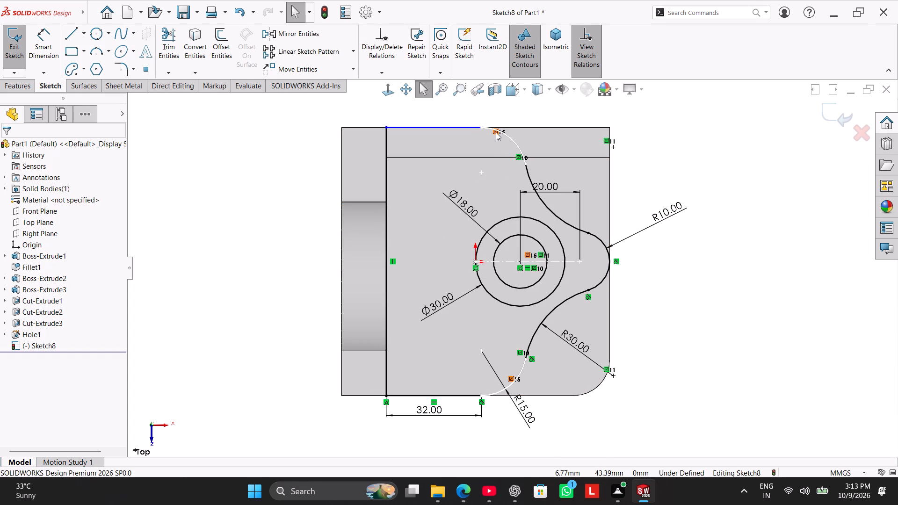
right_click(496, 132)
left_click(510, 256)
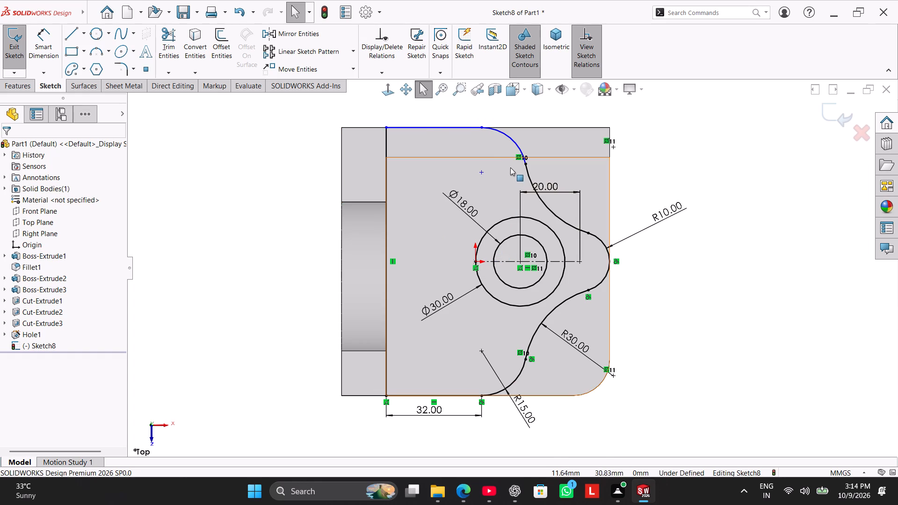
right_click(516, 156)
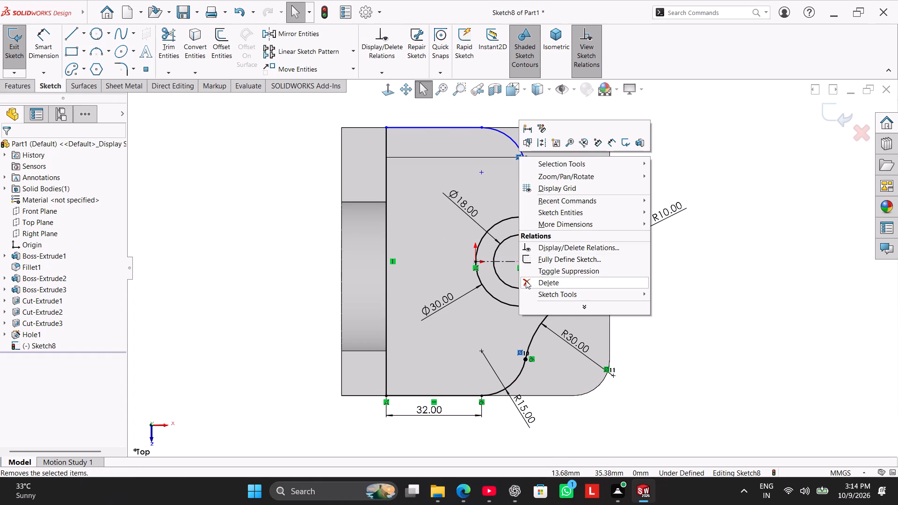
left_click(527, 283)
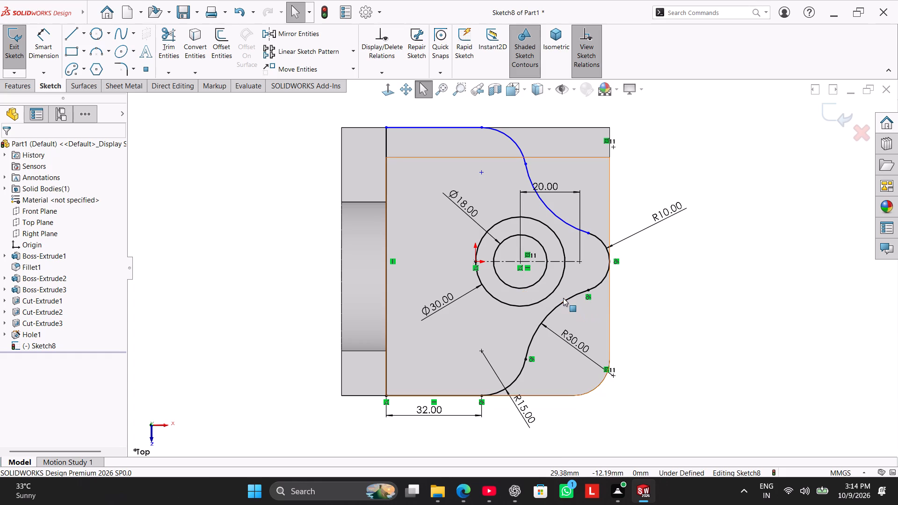
right_click(604, 138)
left_click(624, 261)
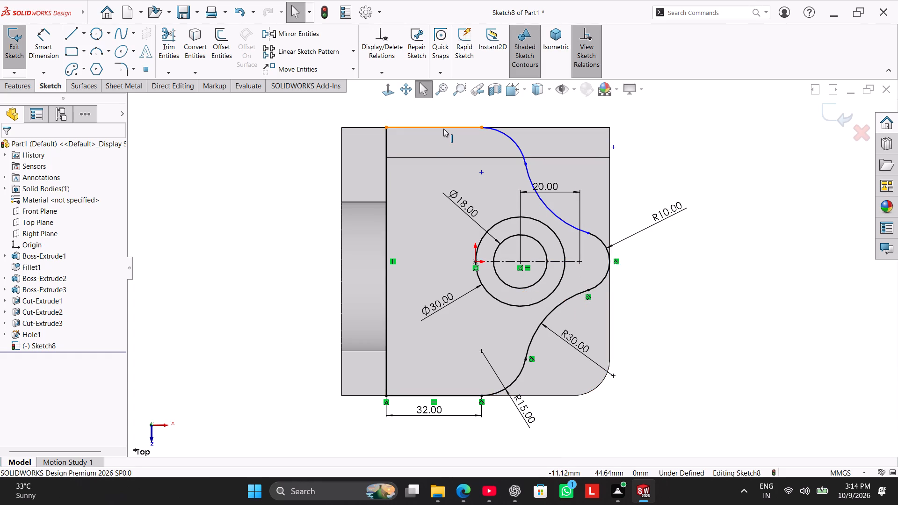
Move the profile's upper horizontal line slightly down from the outer wall edge, leaving it about 41 mm long.
left_click_drag(443, 129, 447, 143)
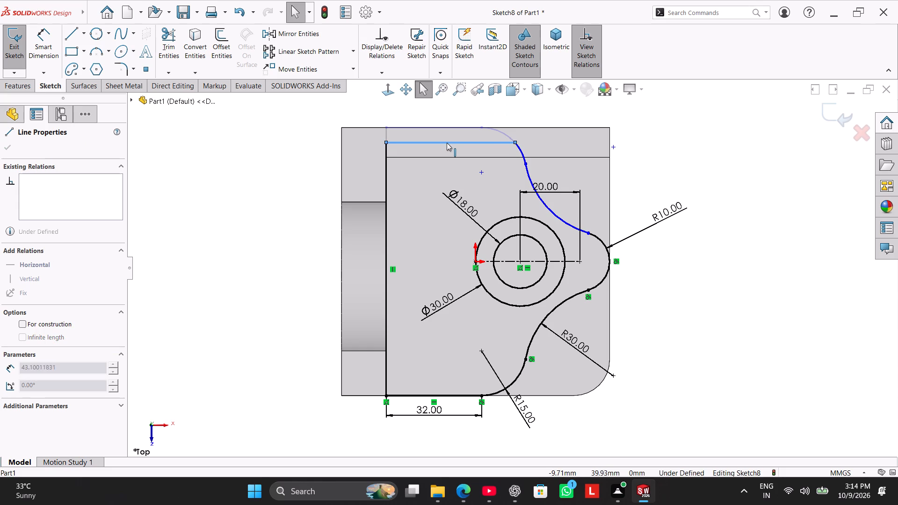
left_click_drag(447, 143, 447, 137)
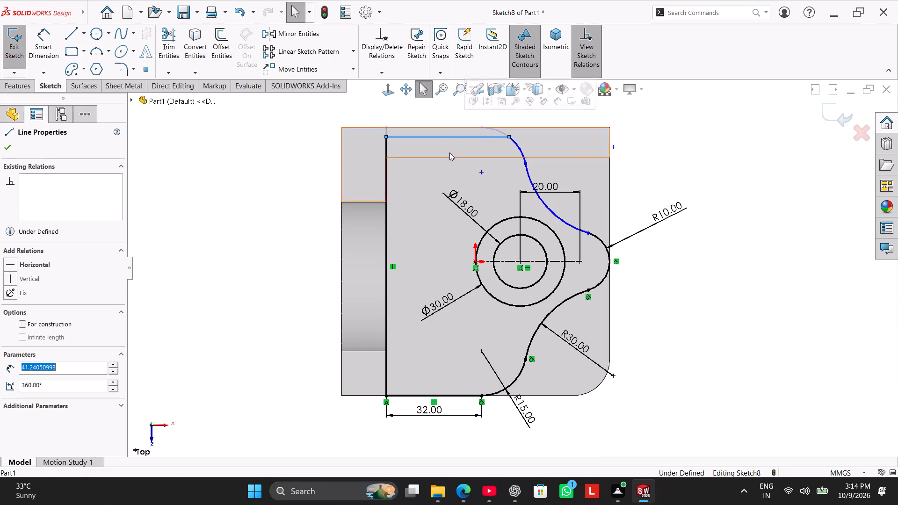
left_click(663, 158)
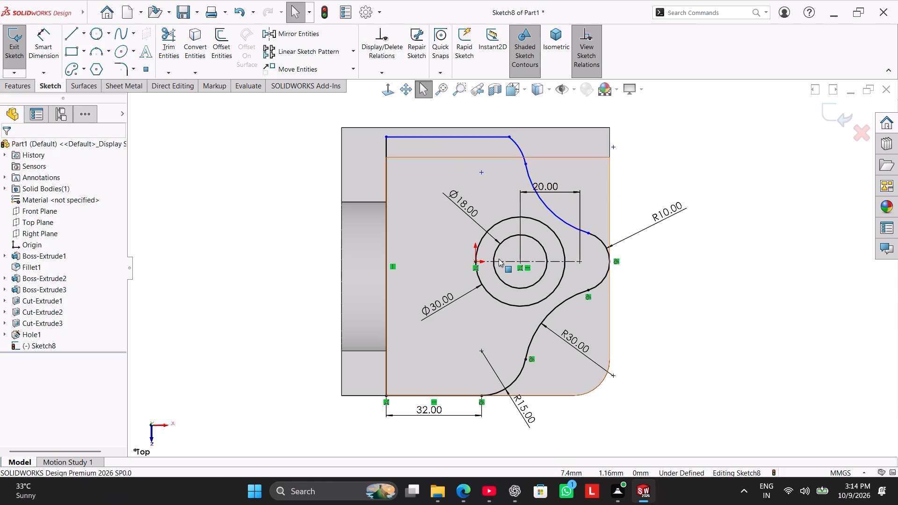
Delete the coincident relation tying the centreline to the origin, and move the centreline with its circles slightly below the origin.
right_click(475, 268)
left_click(500, 395)
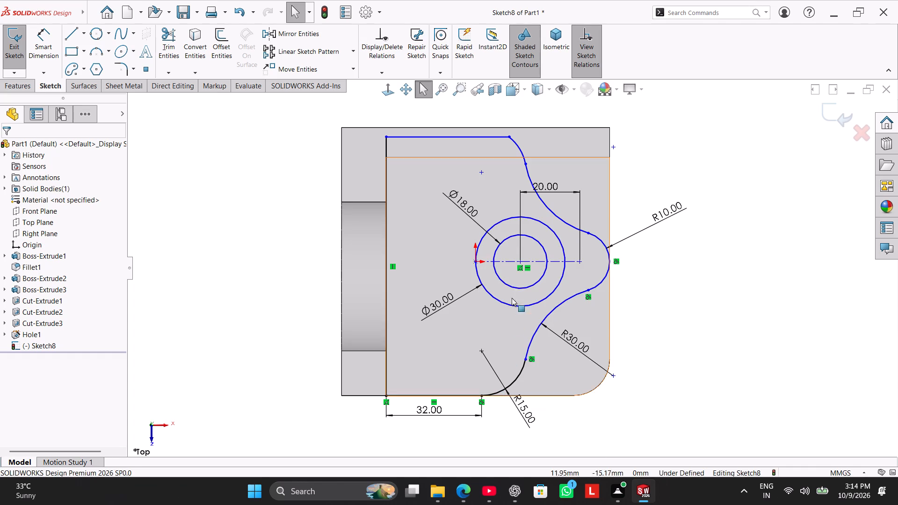
left_click_drag(507, 261, 505, 277)
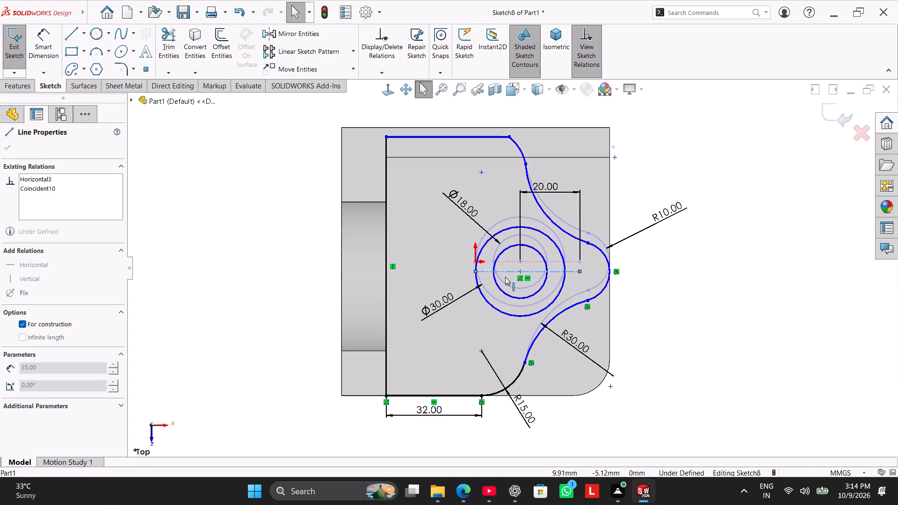
left_click_drag(505, 277, 505, 288)
left_click(637, 124)
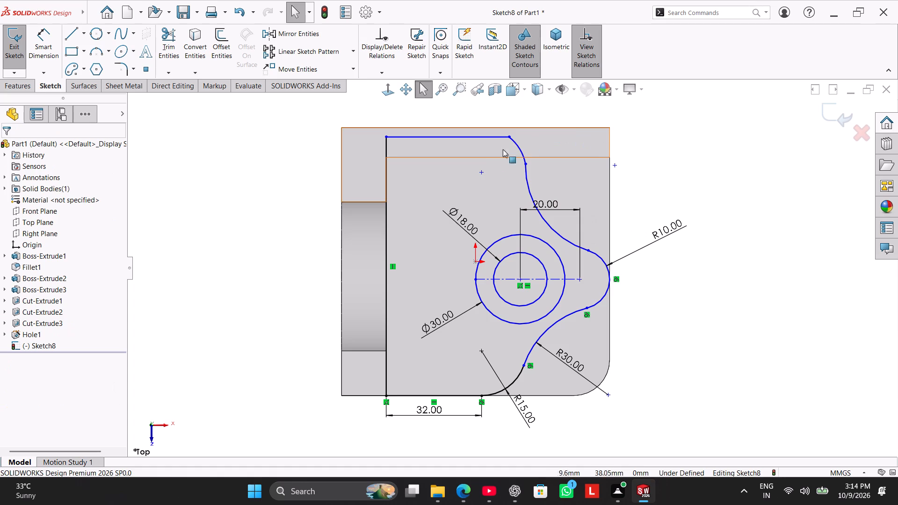
Dimension the vertical distance between the lower R15 arc's centre and the upper mirrored arc's centre as 50 mm.
left_click(47, 44)
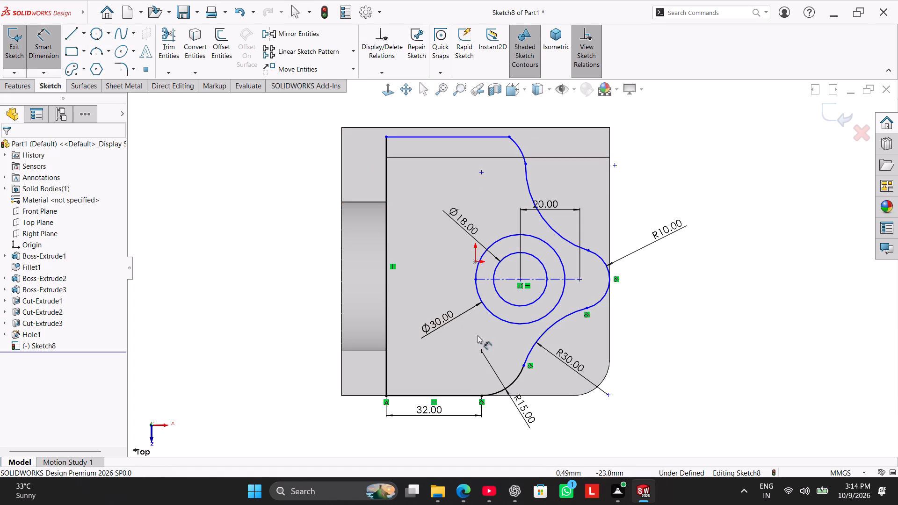
left_click(480, 350)
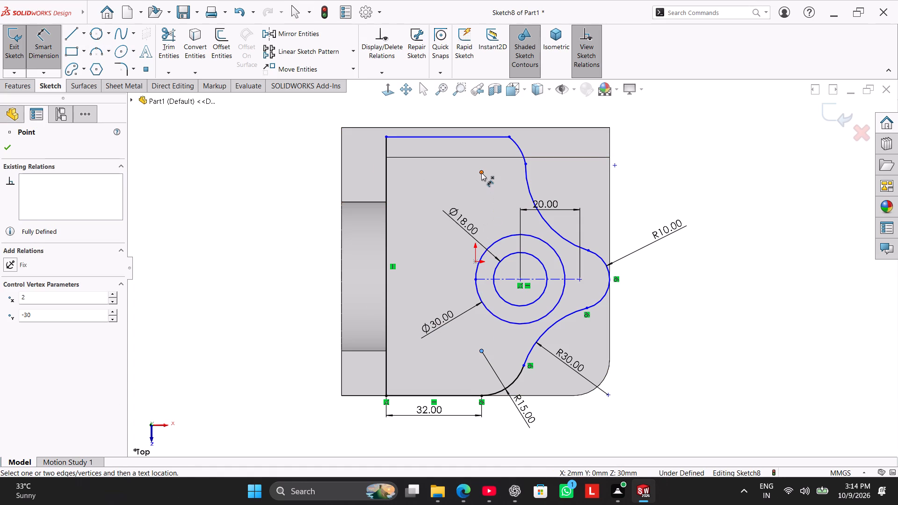
left_click(481, 173)
left_click(428, 265)
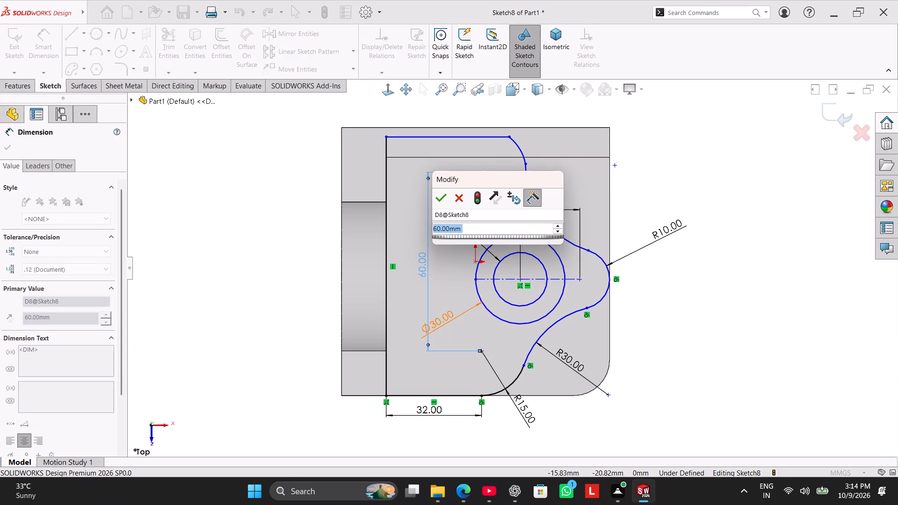
type("50")
key("Return")
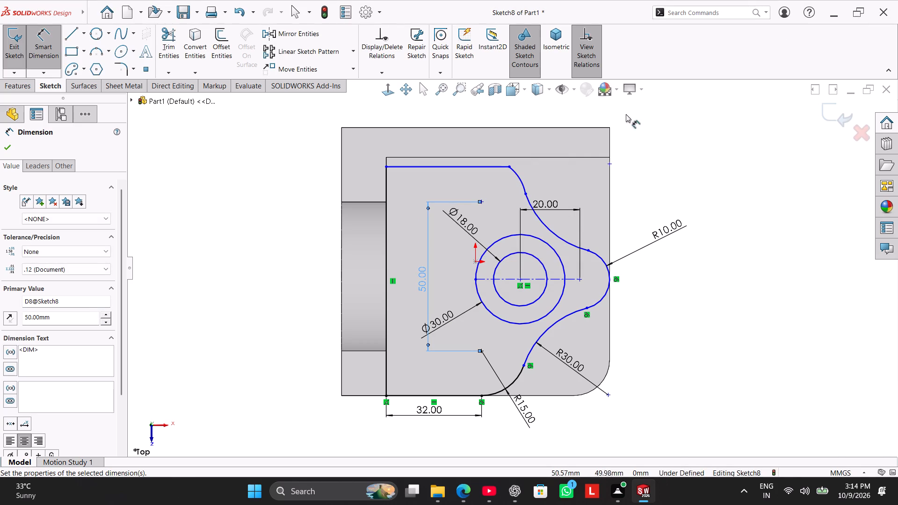
right_click(665, 131)
left_click(695, 161)
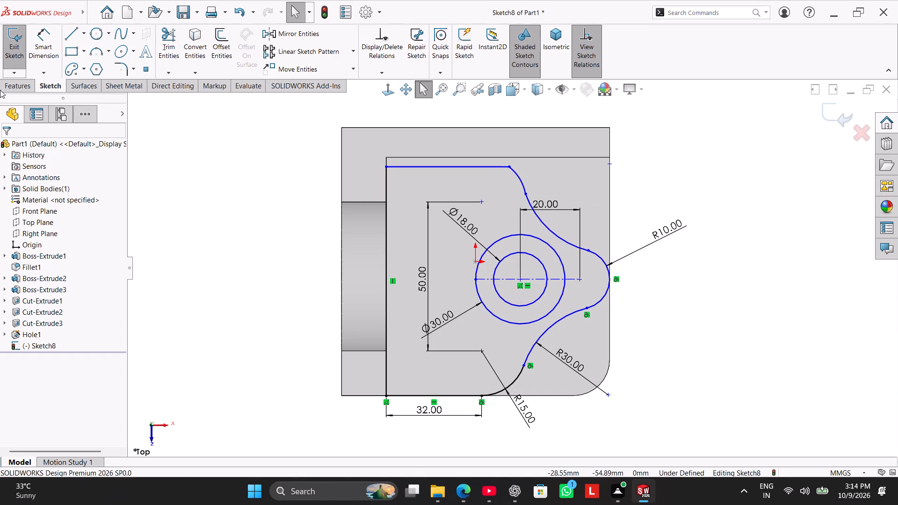
Make the profile's upper horizontal line collinear with the inner edge of the upper wall.
scroll(0, 90, "up", 1)
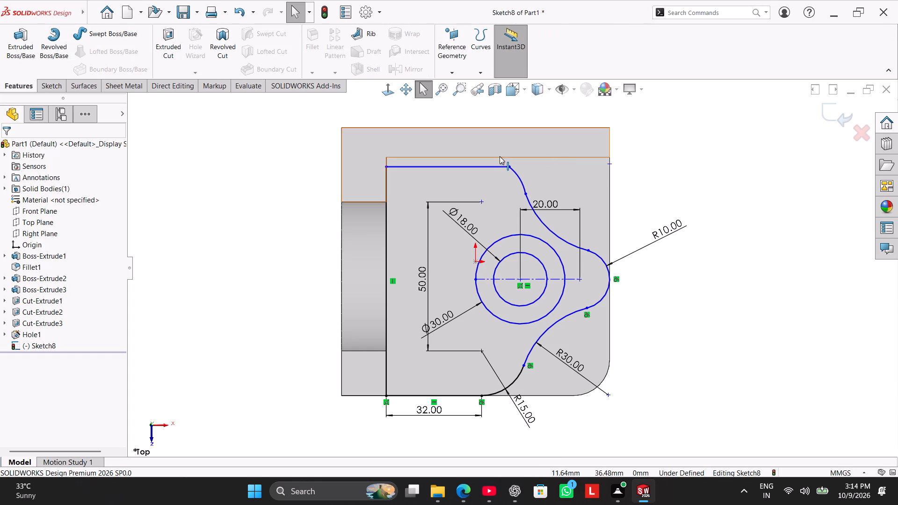
left_click(475, 166, "ctrl")
left_click(476, 157, "ctrl")
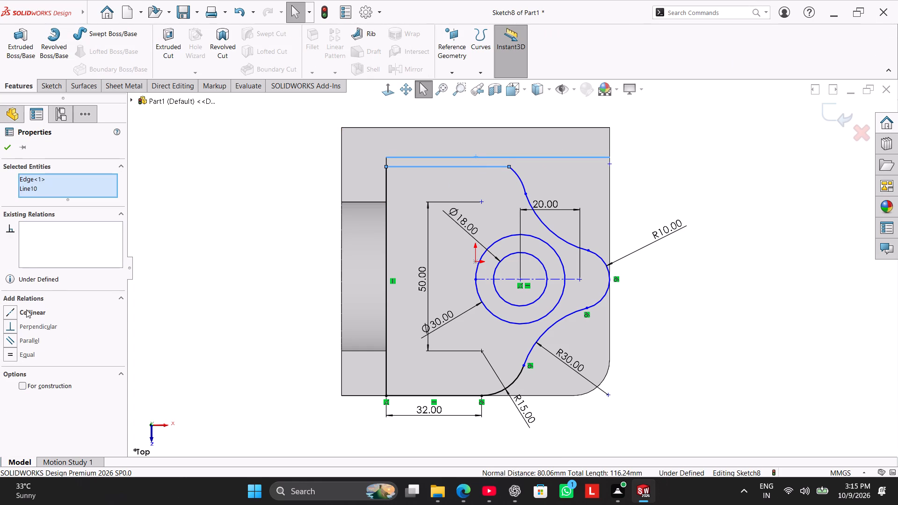
left_click(26, 310)
left_click(171, 280)
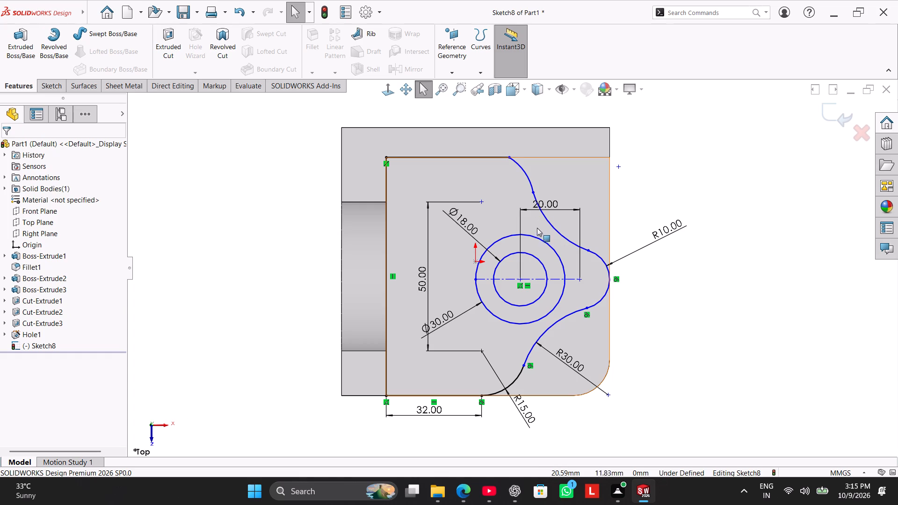
Make the construction centreline coincident with the midpoint of the profile's long vertical line.
left_click(559, 321, "ctrl")
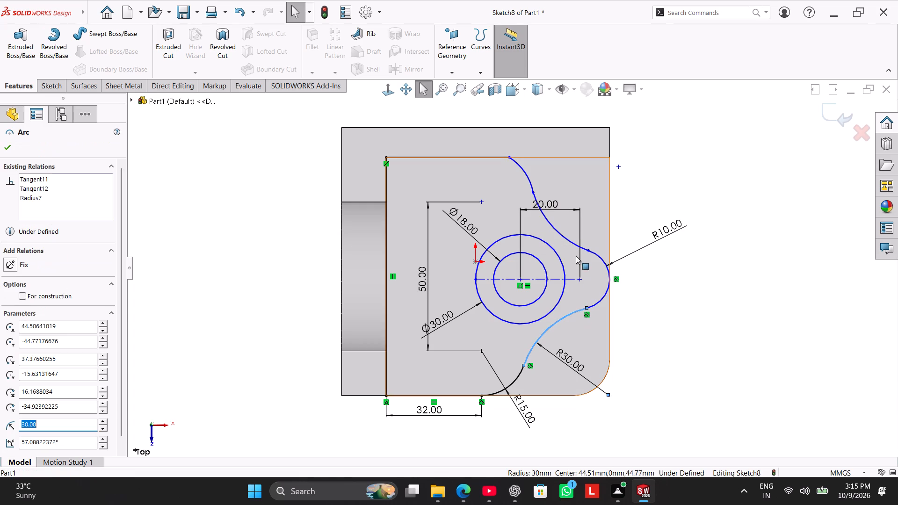
left_click(669, 342)
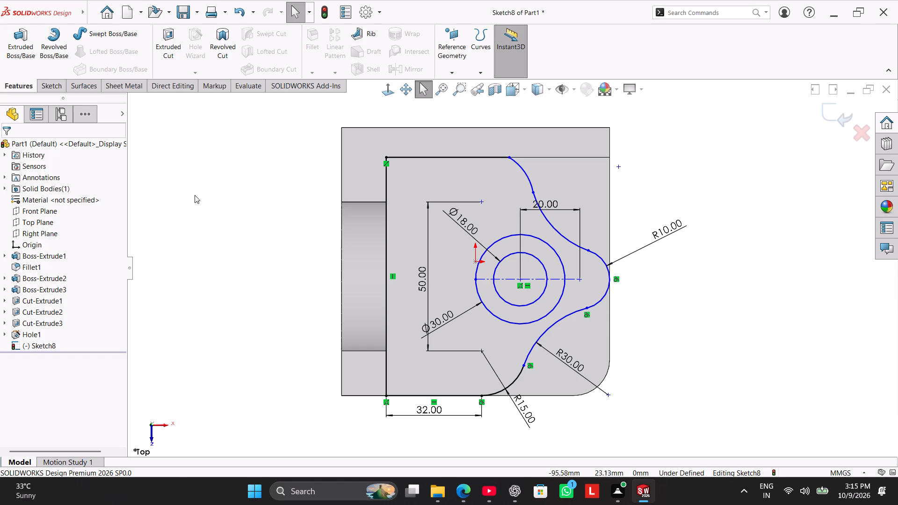
left_click(507, 279, "ctrl")
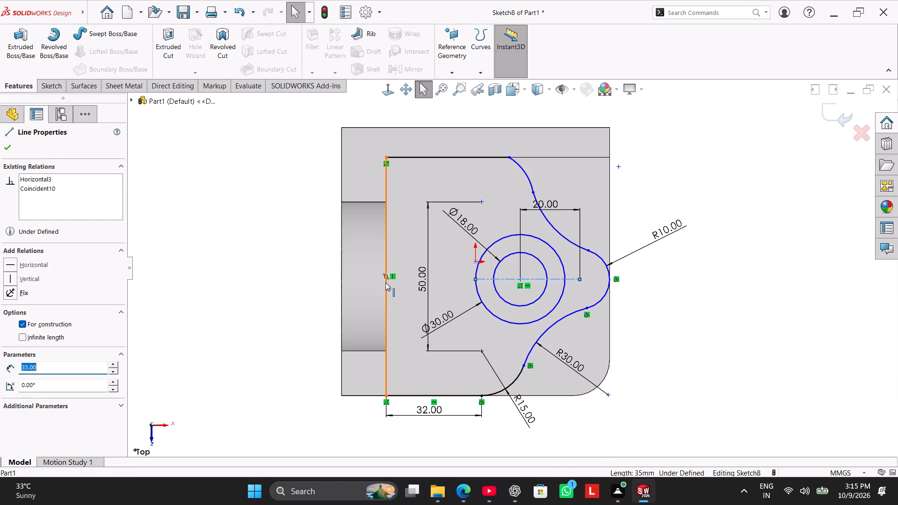
left_click(385, 275, "ctrl")
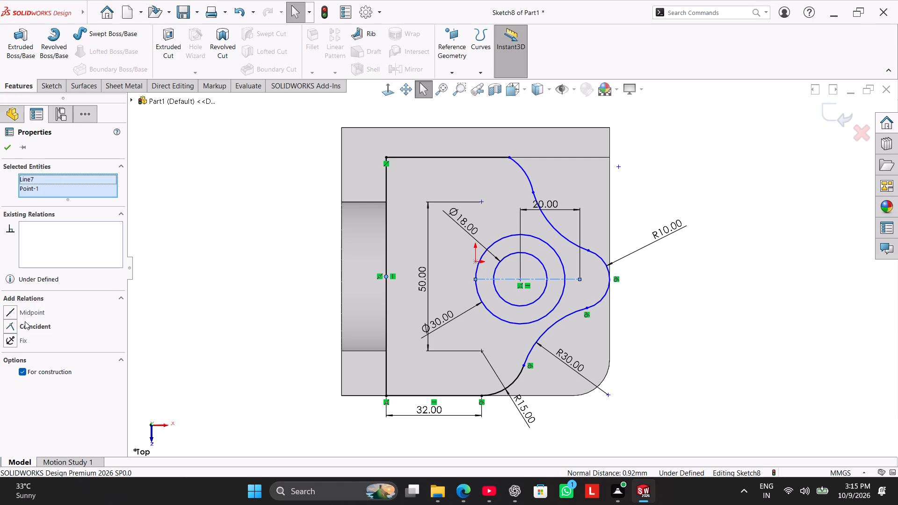
left_click(27, 324)
left_click(175, 279)
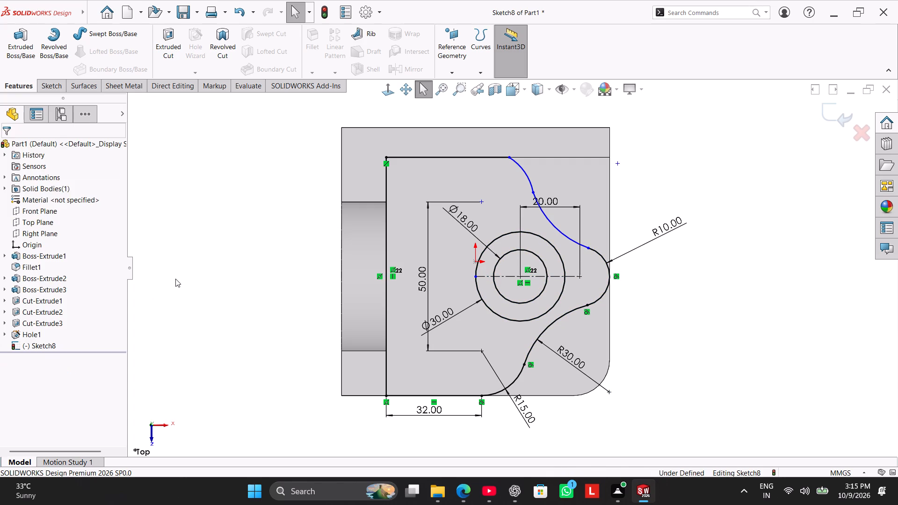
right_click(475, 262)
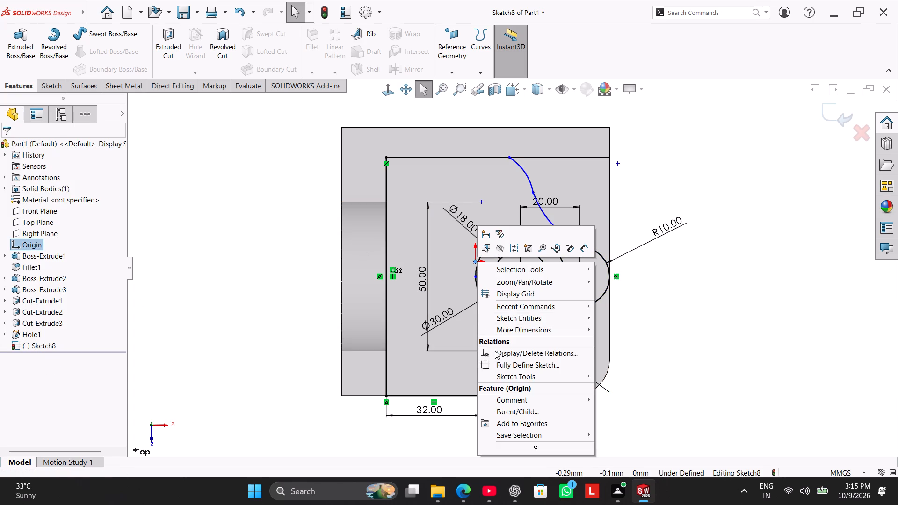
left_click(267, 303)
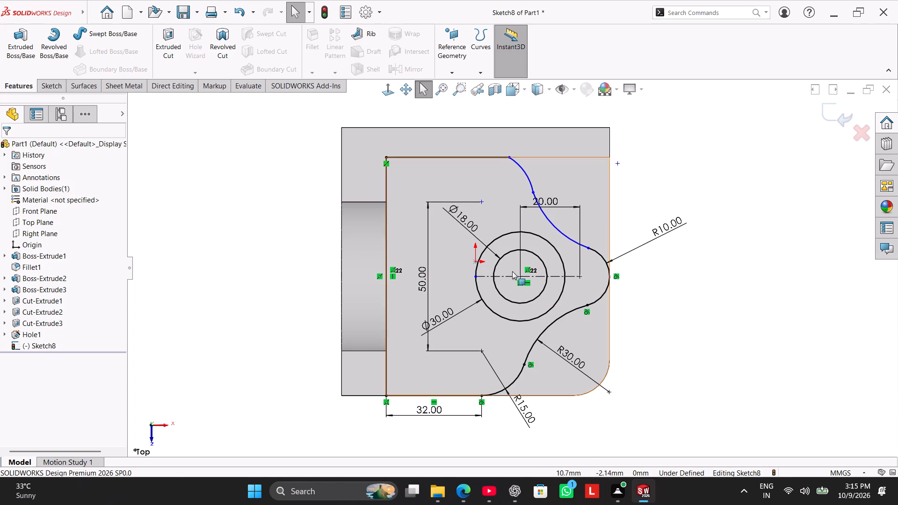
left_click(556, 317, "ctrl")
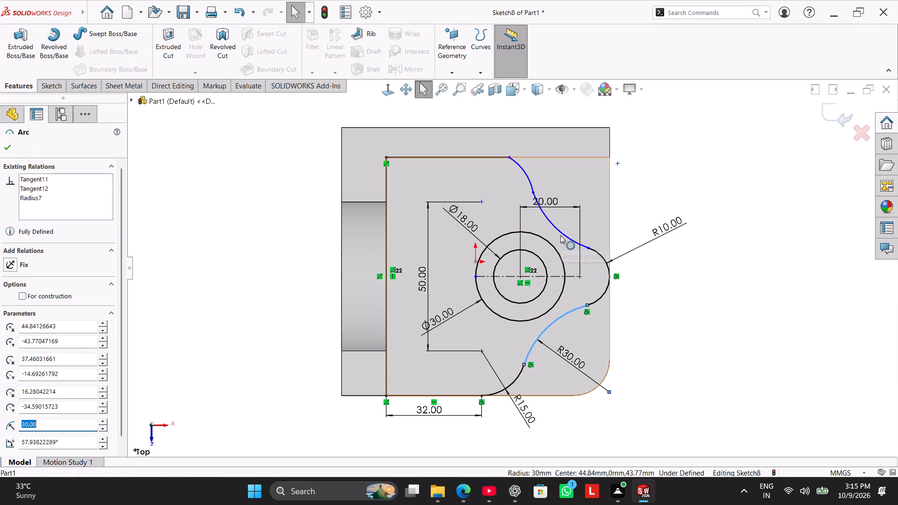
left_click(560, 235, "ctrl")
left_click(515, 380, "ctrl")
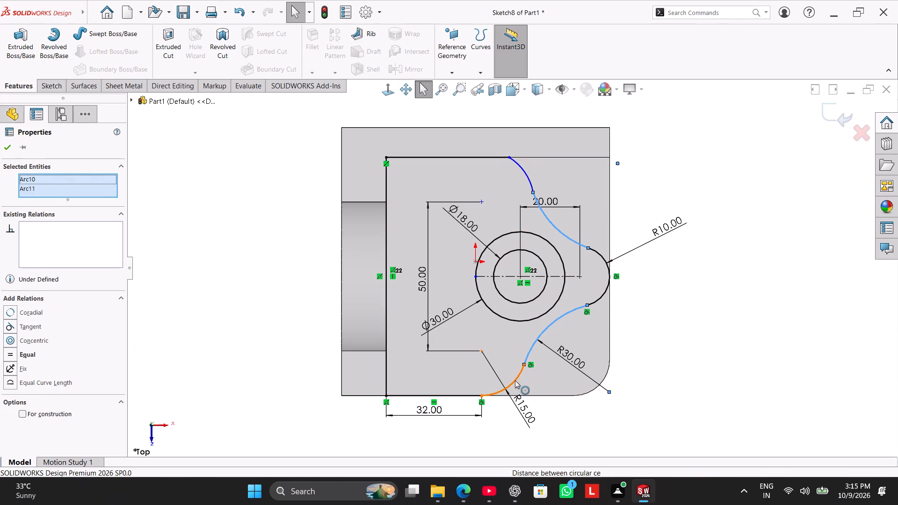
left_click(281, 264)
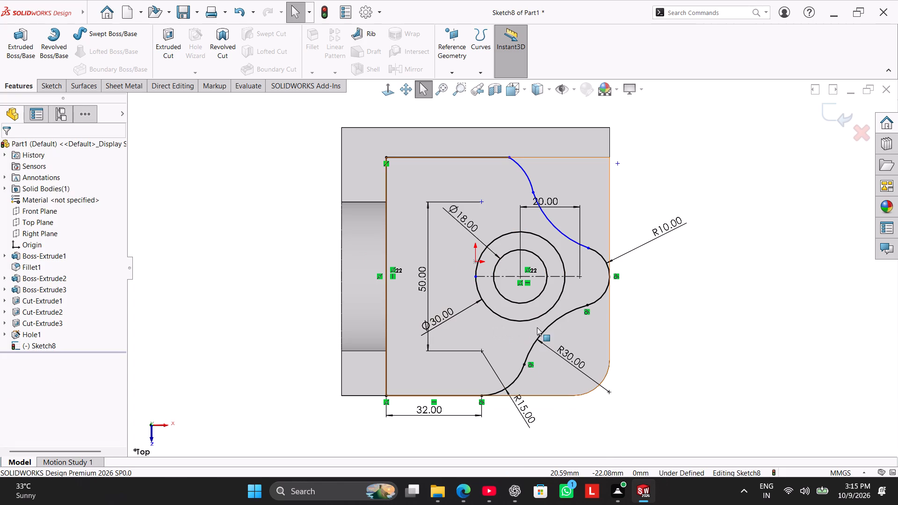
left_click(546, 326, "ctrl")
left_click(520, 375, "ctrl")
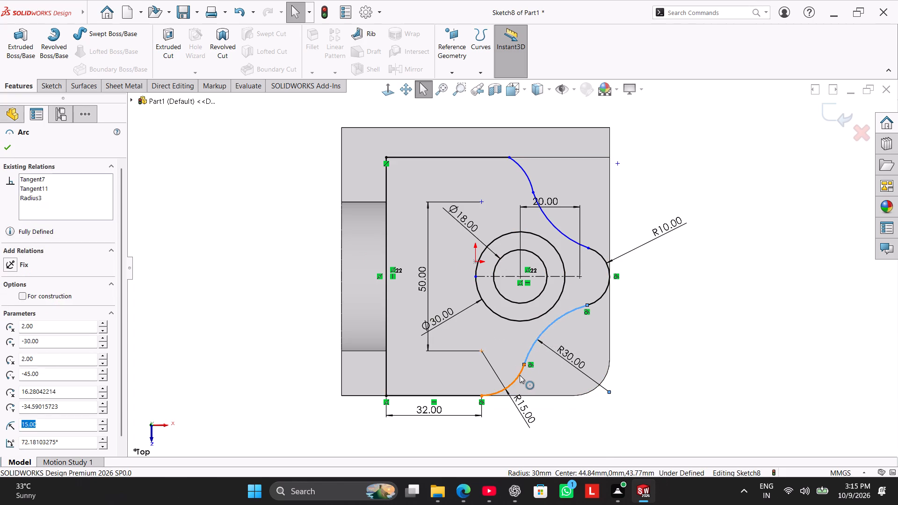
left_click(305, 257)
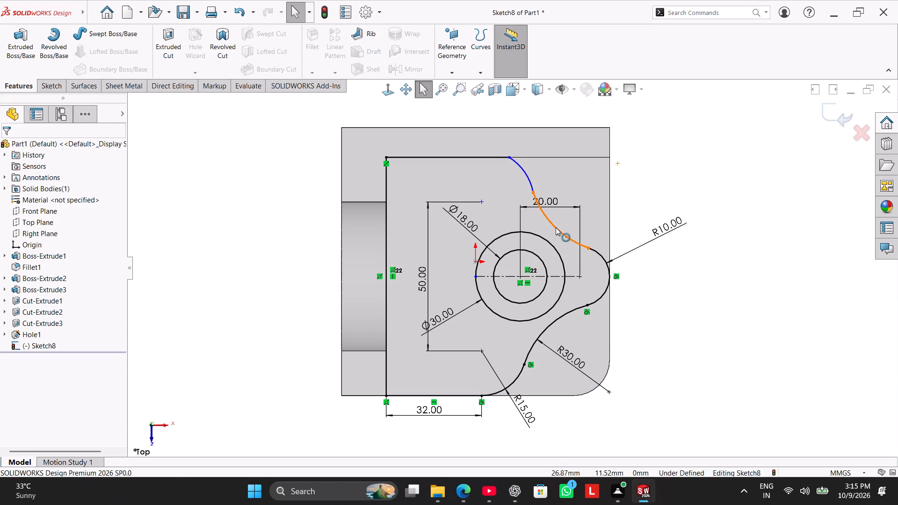
Delete the two upper arcs of the profile between the upper horizontal line and the R10 arc.
right_click(556, 227)
left_click(592, 385)
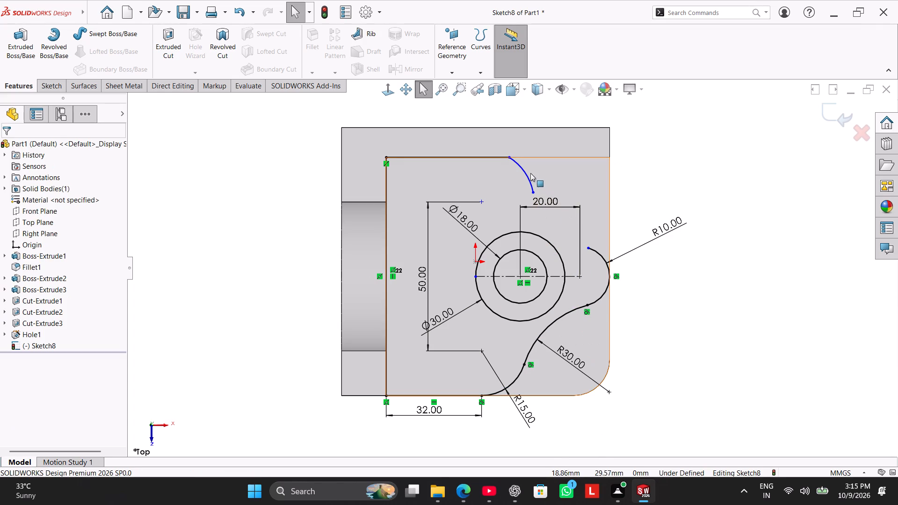
right_click(525, 170)
left_click(564, 331)
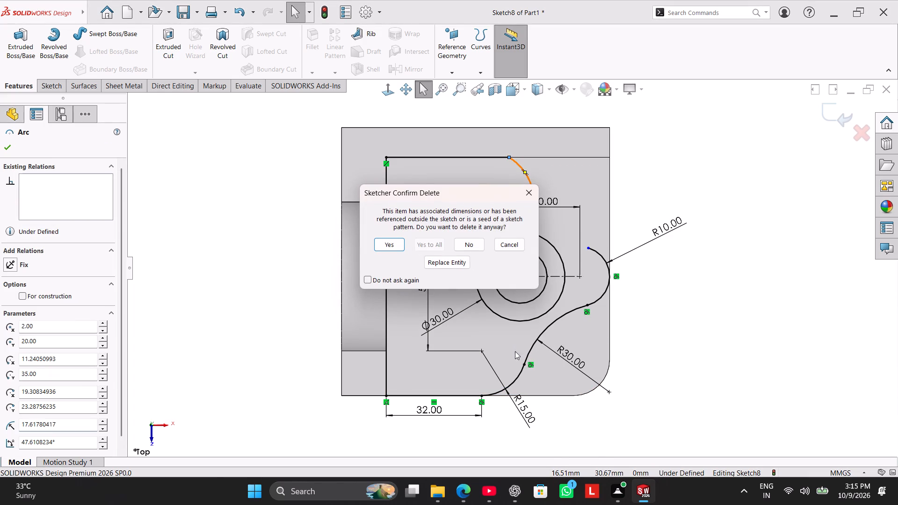
left_click(393, 245)
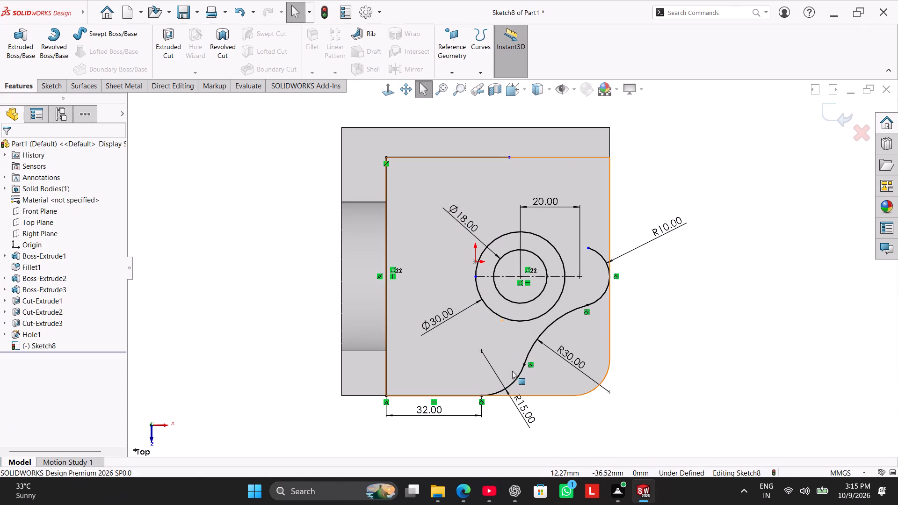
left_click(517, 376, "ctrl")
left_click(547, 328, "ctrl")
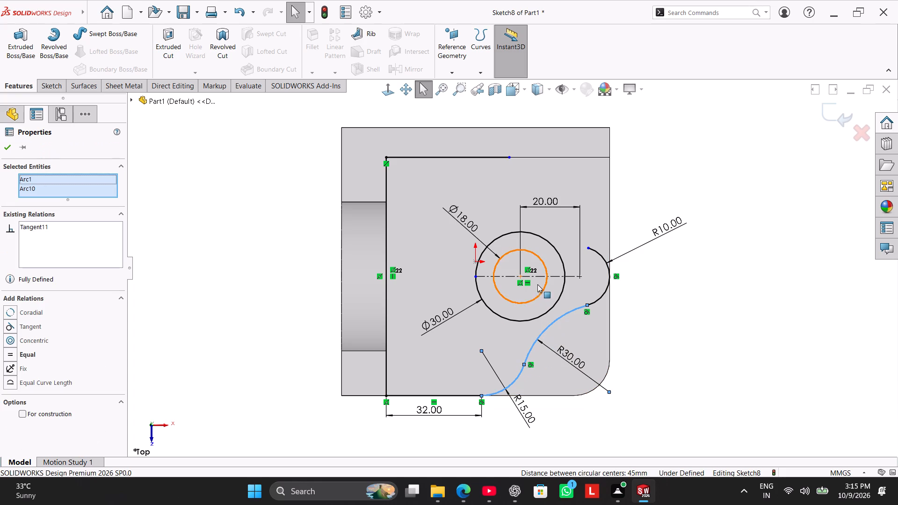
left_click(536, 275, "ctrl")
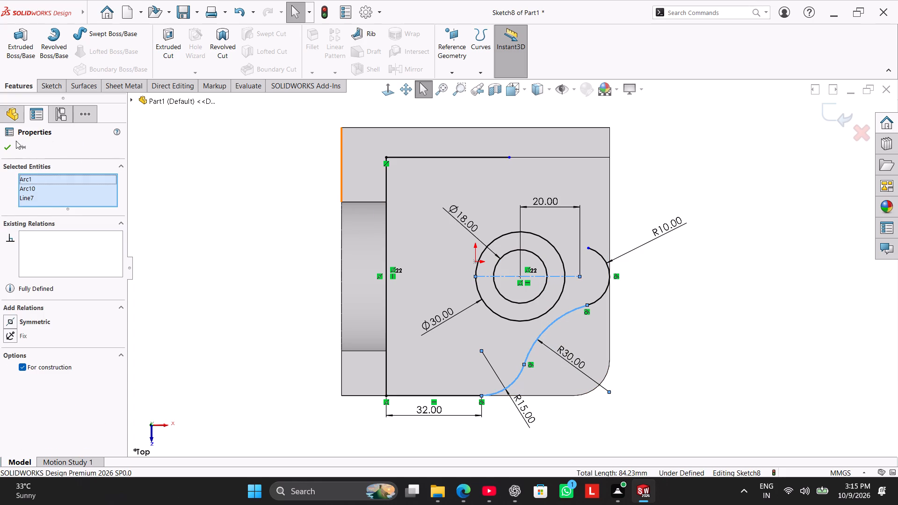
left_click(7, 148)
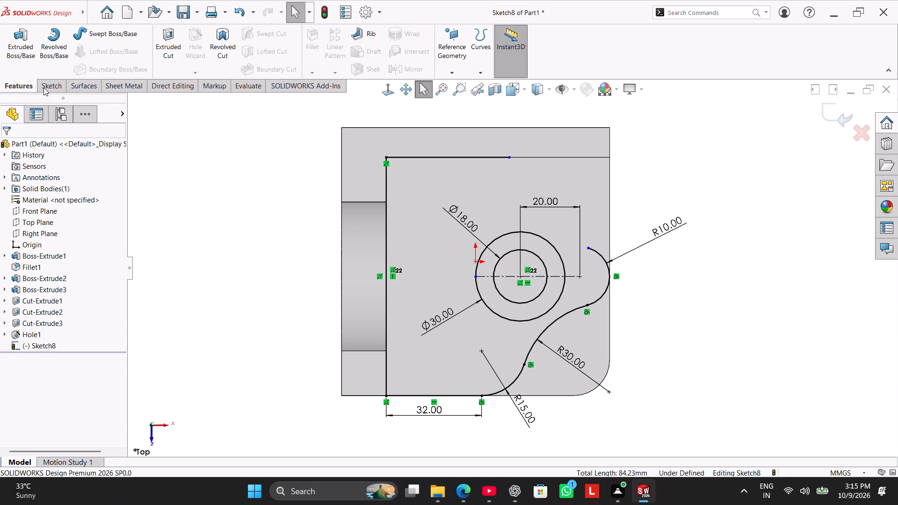
Mirror the lower R15 and R30 arcs about the horizontal construction centreline to form the profile's upper curve.
left_click(43, 87)
left_click(513, 380, "ctrl")
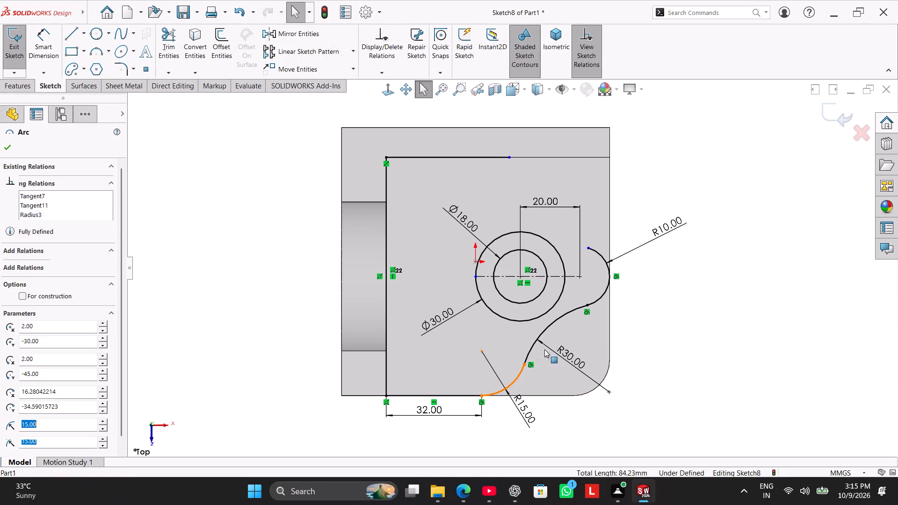
left_click(548, 330, "ctrl")
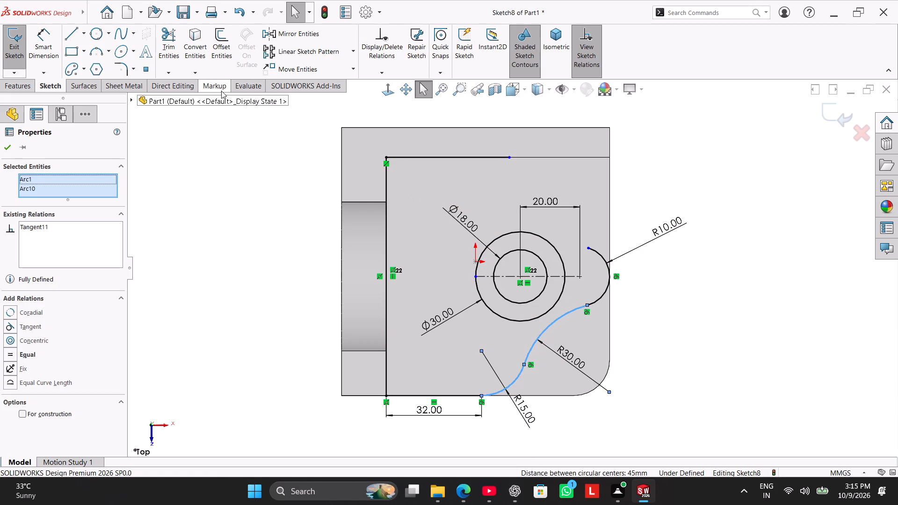
left_click(501, 279, "ctrl")
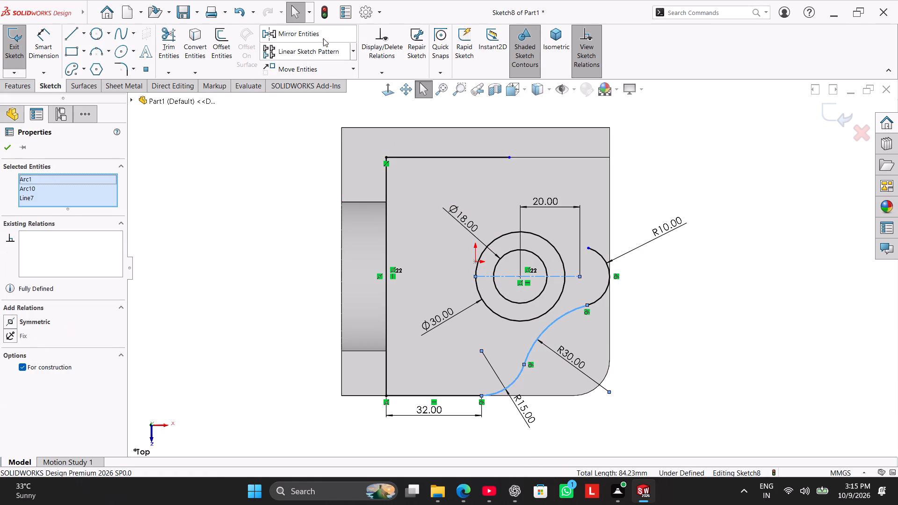
left_click(323, 38)
left_click(264, 224)
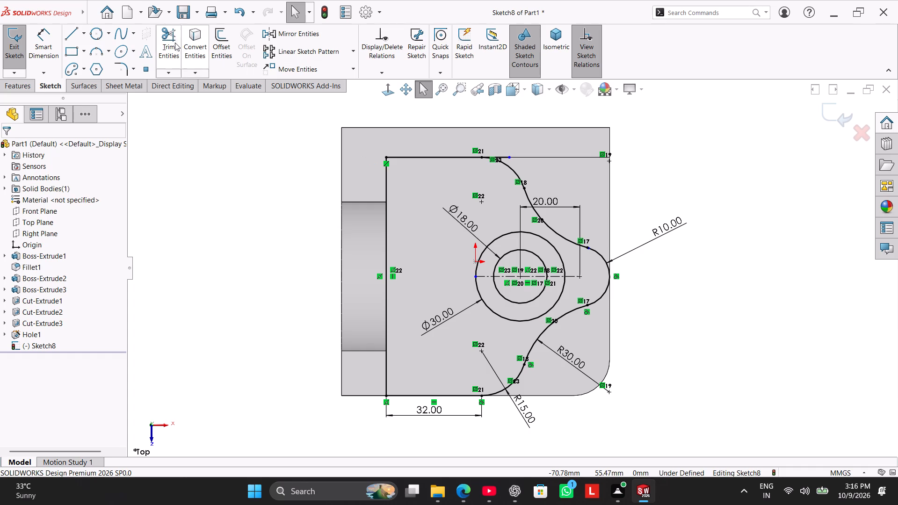
Trim the excess of the upper horizontal line that extends past the start of the mirrored R15 arc.
left_click_drag(170, 38, 176, 46)
scroll(547, 156, "down", 4)
left_click_drag(503, 210, 435, 176)
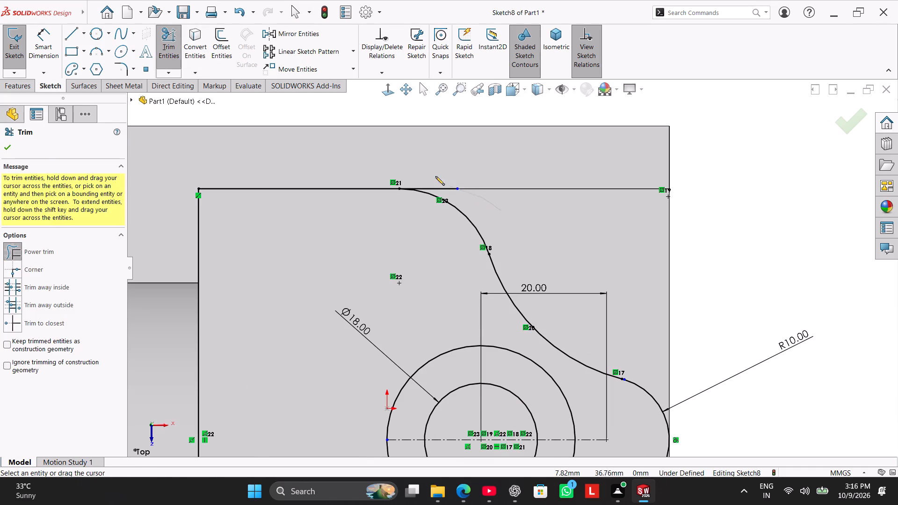
left_click_drag(435, 176, 435, 175)
left_click_drag(469, 200, 429, 166)
scroll(486, 181, "up", 3)
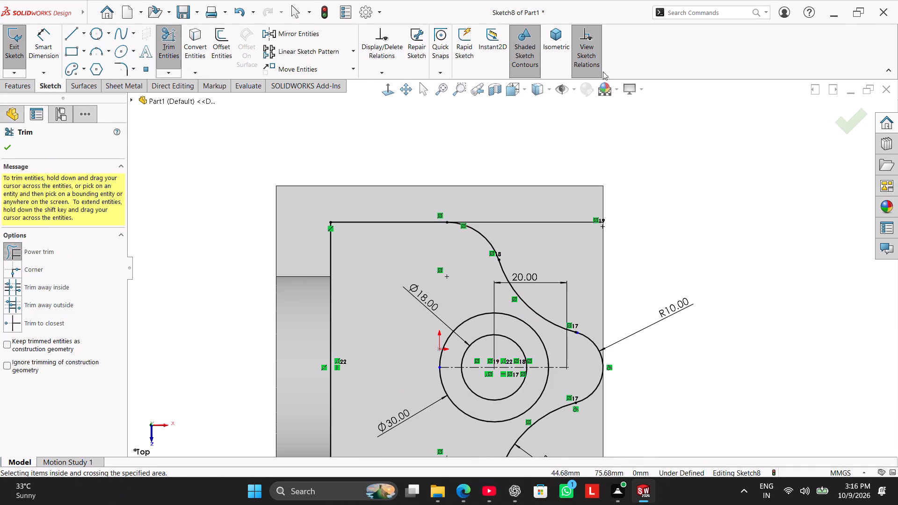
Hide the sketch relation symbols.
left_click(601, 56)
scroll(550, 268, "up", 2)
left_click_drag(586, 72, 586, 66)
scroll(476, 399, "down", 2)
left_click(199, 271)
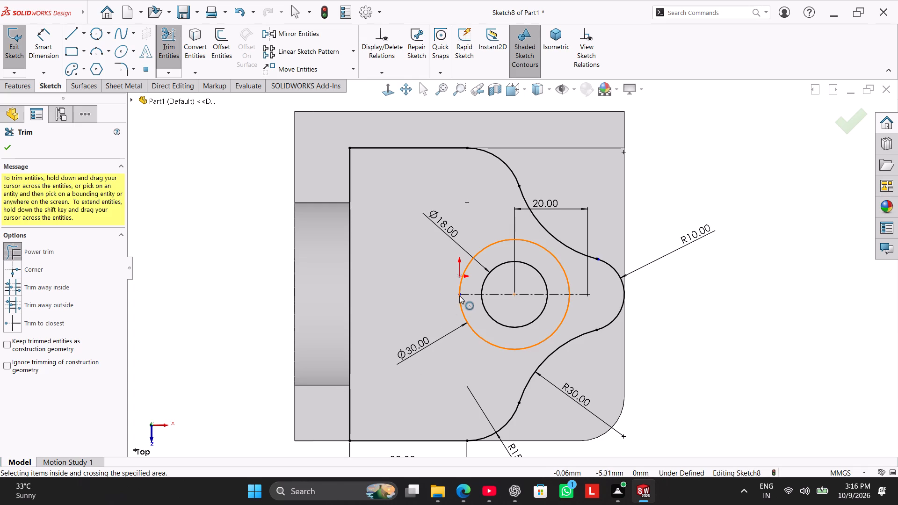
Reposition the construction centreline's free endpoint on the edge of the Ø30 circle.
left_click_drag(458, 293, 476, 293)
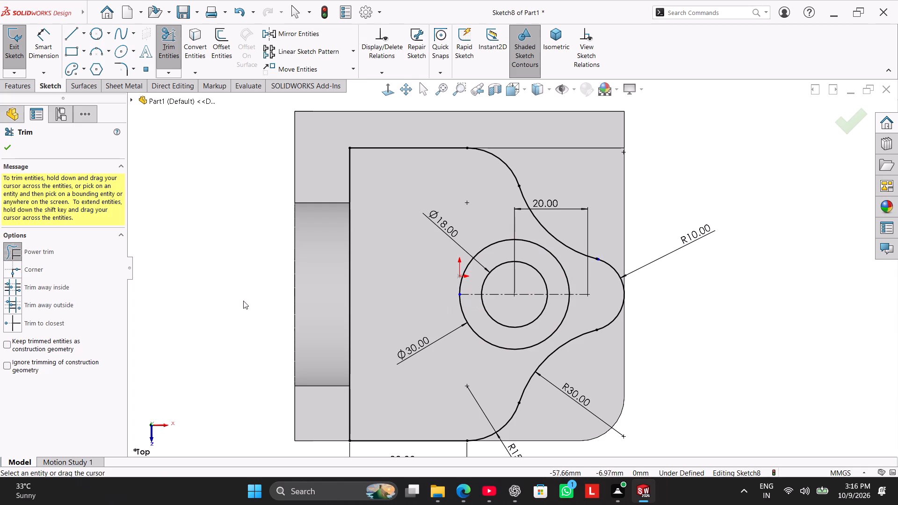
left_click(8, 143)
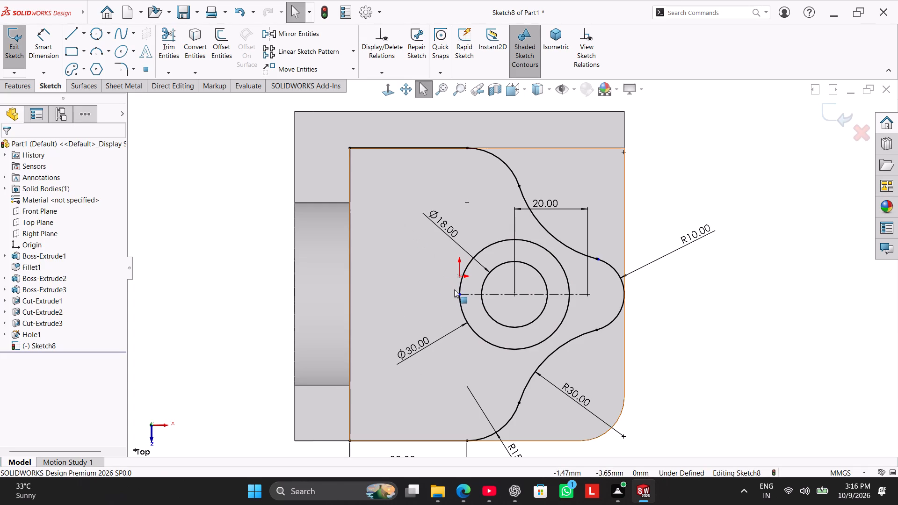
left_click(458, 293)
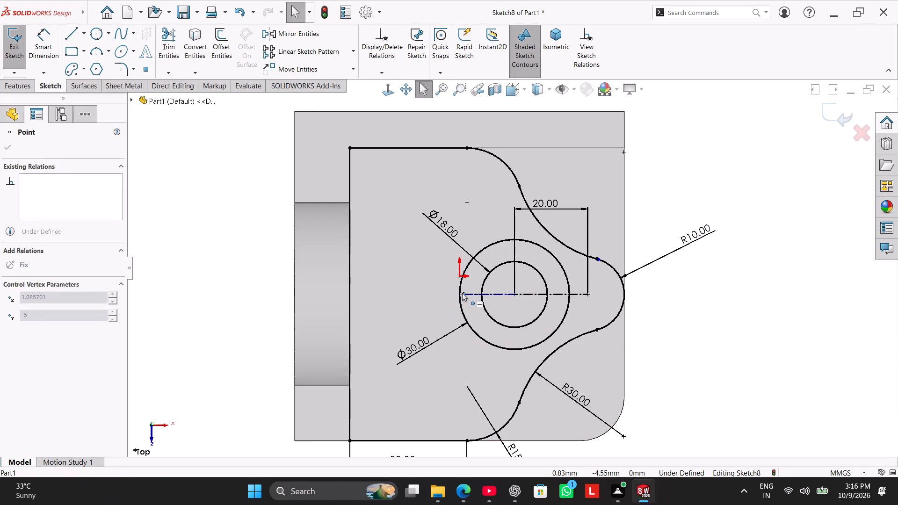
left_click(255, 285)
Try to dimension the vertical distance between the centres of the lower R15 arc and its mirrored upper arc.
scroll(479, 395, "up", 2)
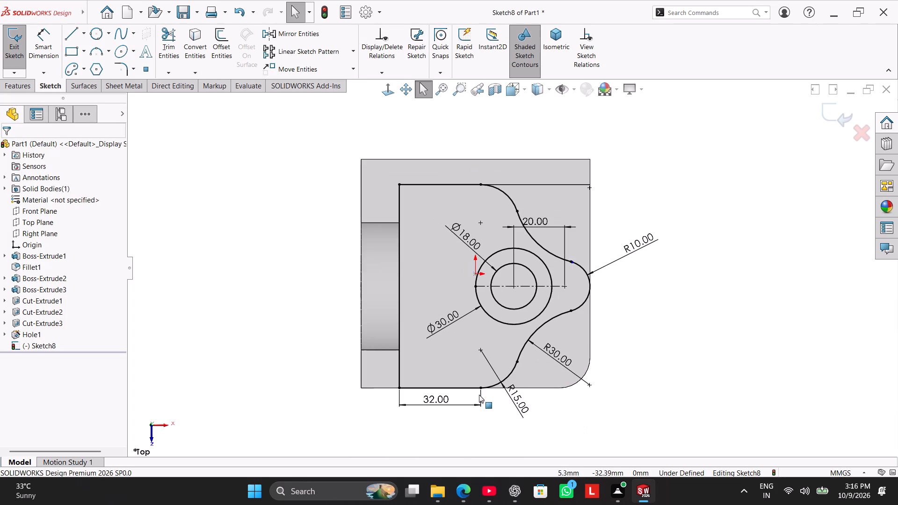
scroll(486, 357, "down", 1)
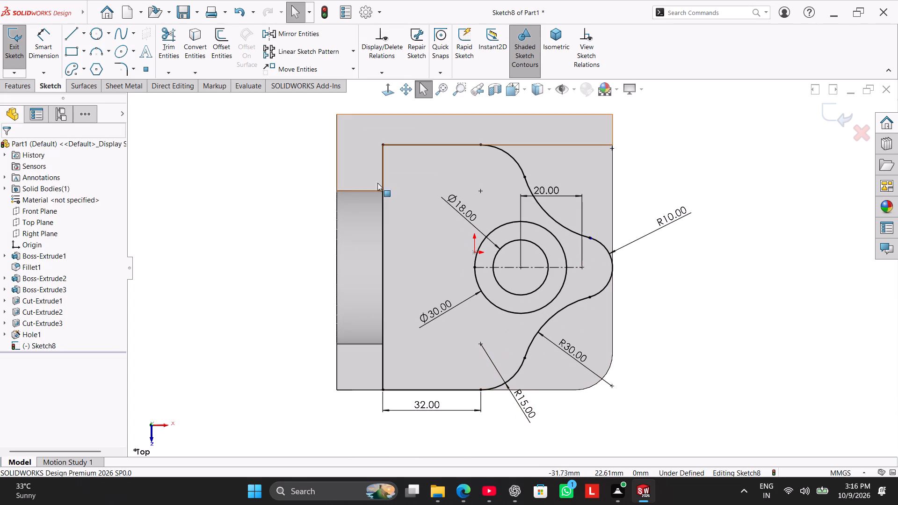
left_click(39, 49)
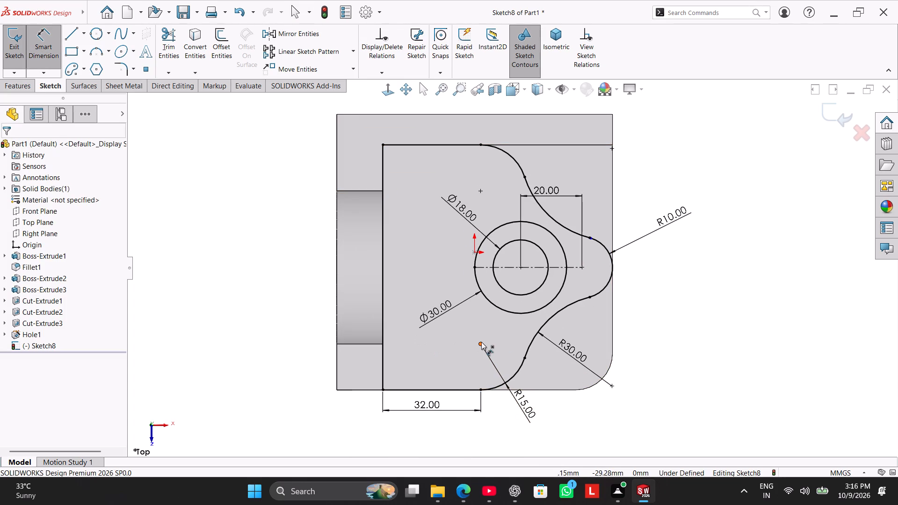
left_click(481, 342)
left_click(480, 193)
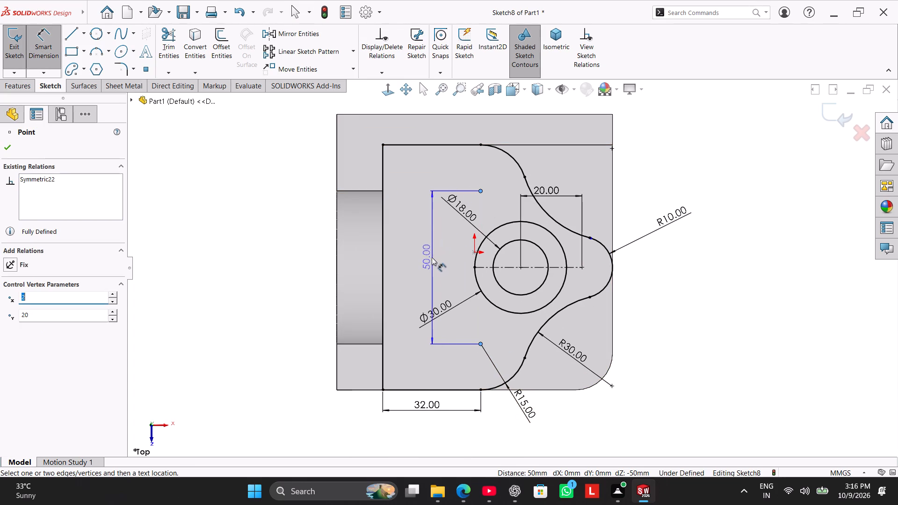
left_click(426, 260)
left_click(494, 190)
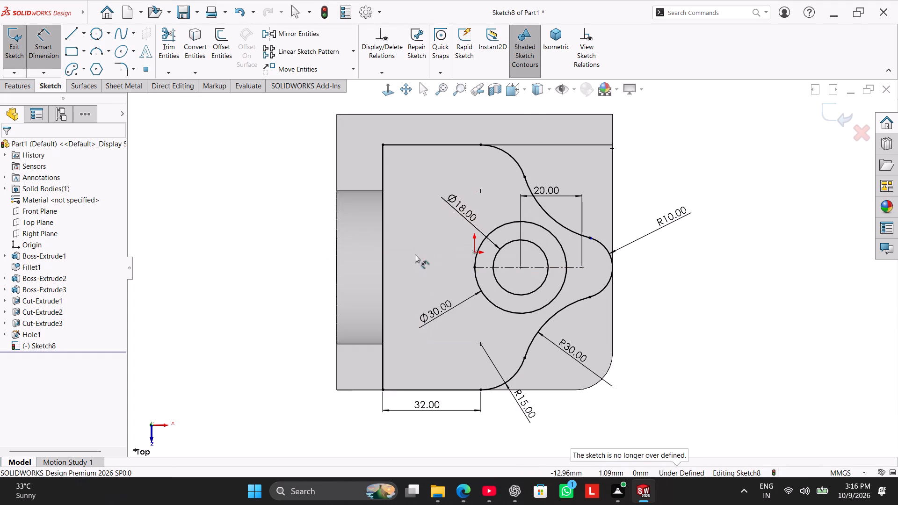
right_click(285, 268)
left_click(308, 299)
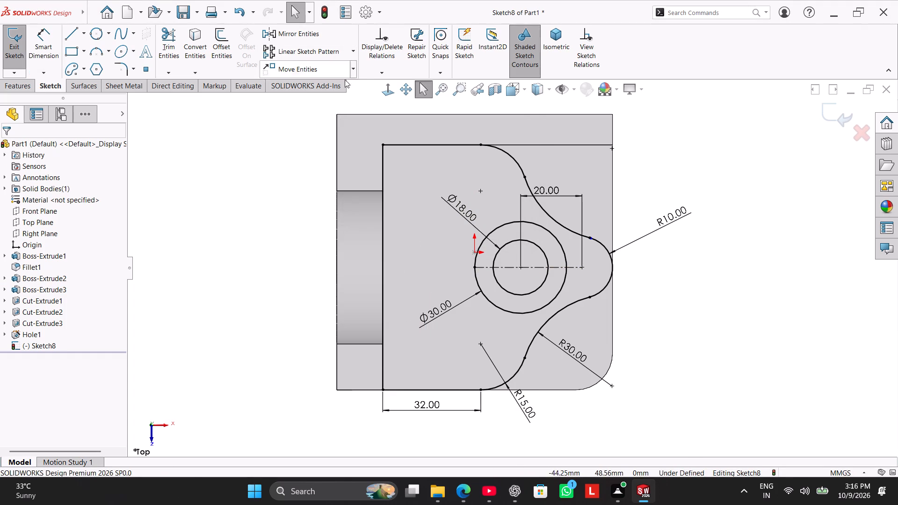
Show the sketch relations, delete the collinear relation between the profile's upper line and the wall edge, and hide the relations again.
left_click(589, 43)
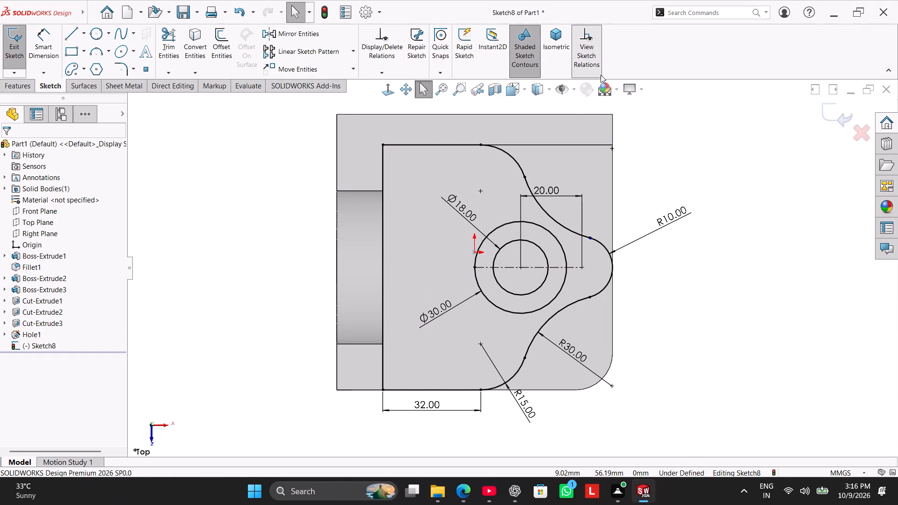
right_click(382, 150)
left_click(419, 276)
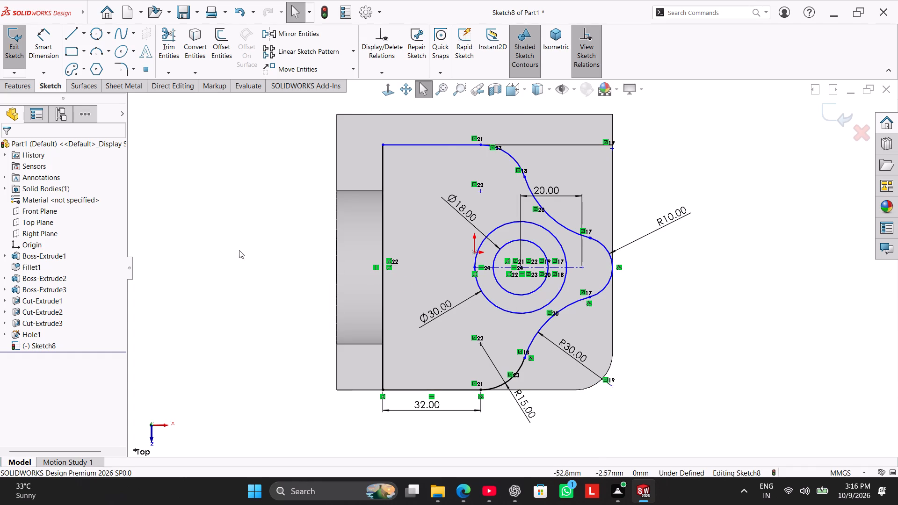
left_click(586, 56)
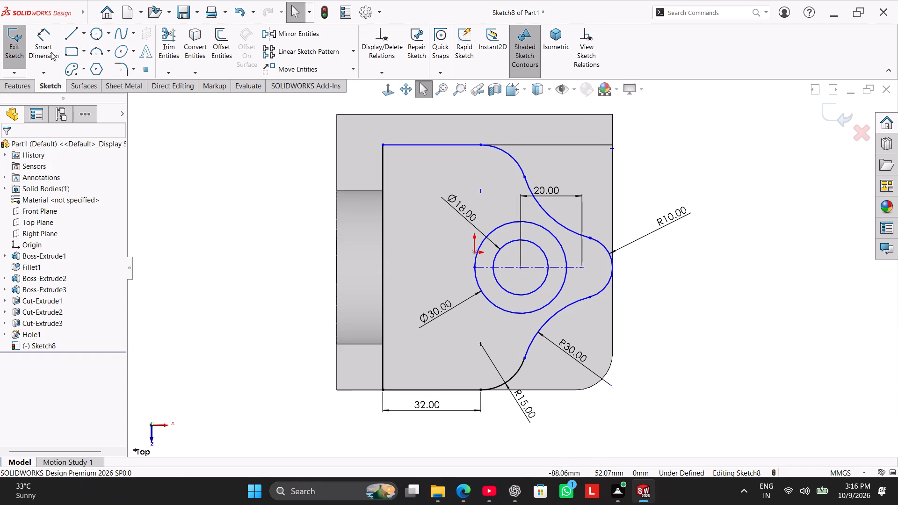
Dimension the vertical distance between the centres of the lower R15 arc and its mirrored upper arc as 50 mm.
left_click(50, 50)
left_click(480, 343)
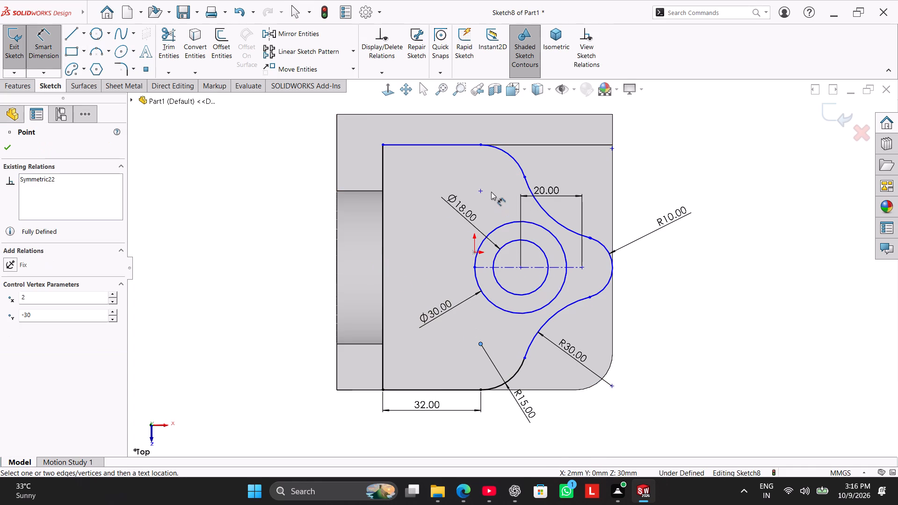
left_click(480, 189)
left_click(433, 254)
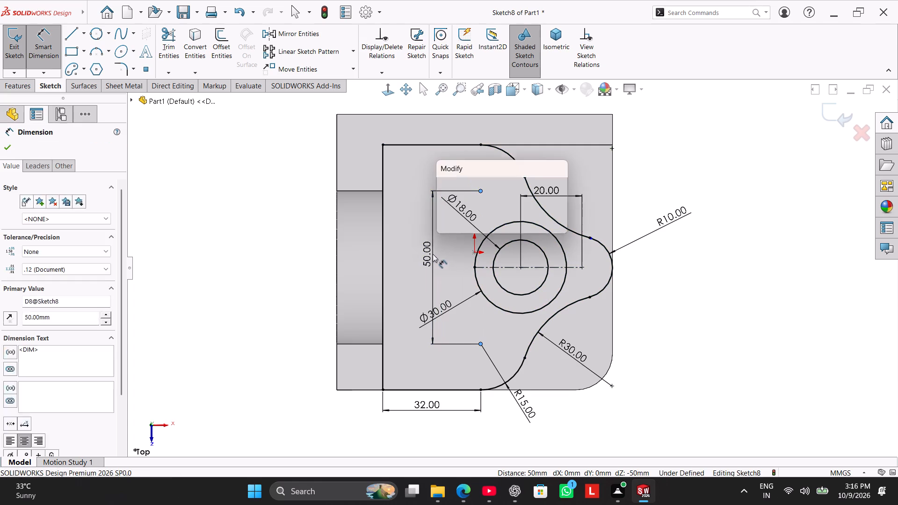
left_click(449, 186)
right_click(268, 214)
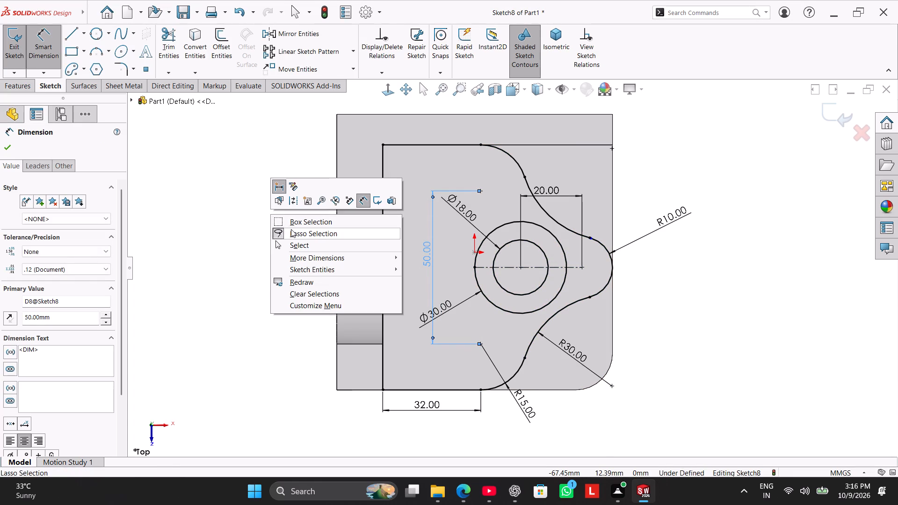
Add a coincident relation between the upper endpoint of the R10 arc and the nearby endpoint of the mirrored R30 arc.
left_click(296, 243)
left_click(244, 231)
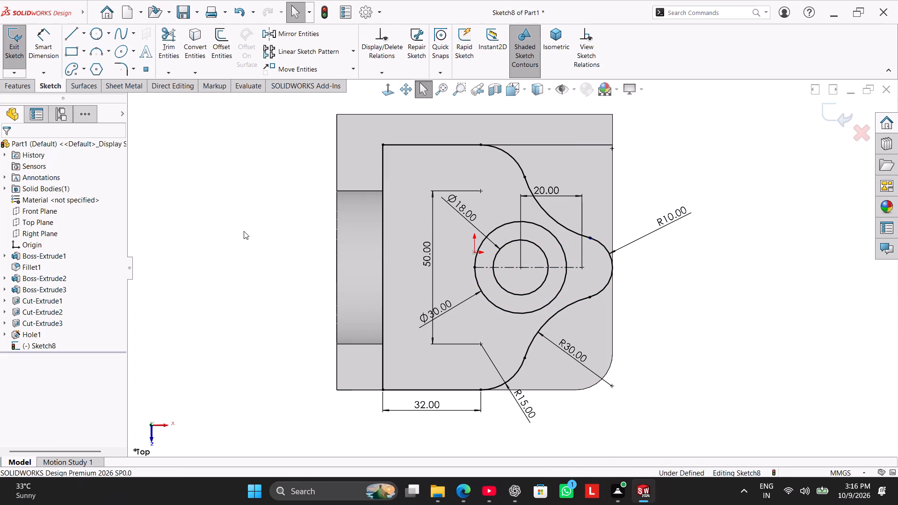
scroll(589, 228, "down", 9)
scroll(568, 289, "down", 3)
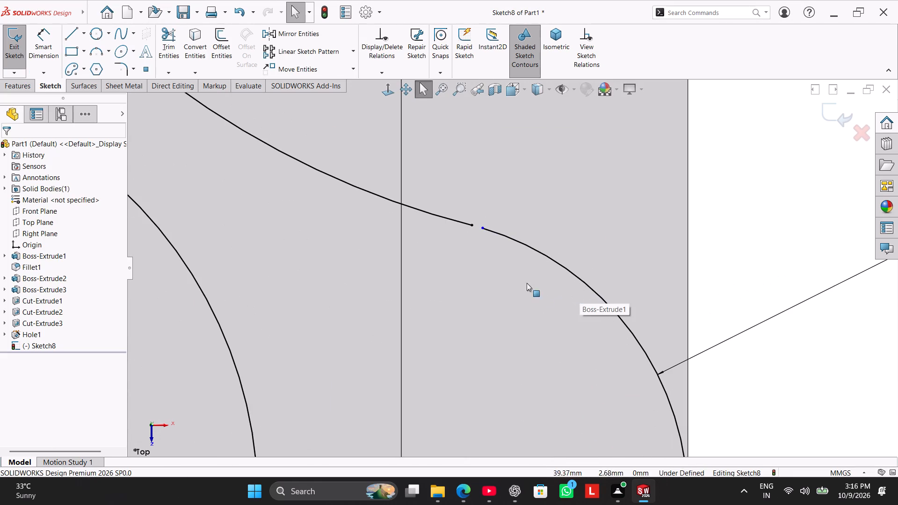
right_click(761, 200)
left_click(739, 184)
scroll(699, 203, "up", 5)
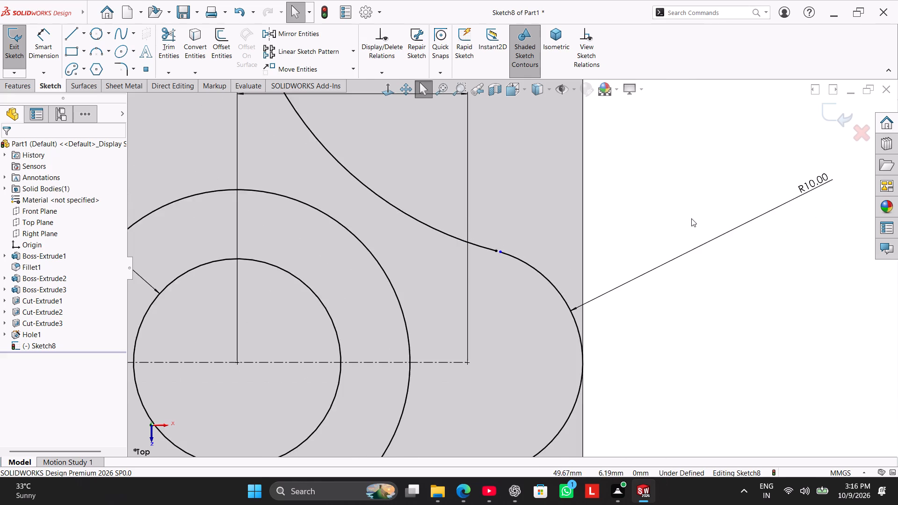
scroll(691, 218, "up", 3)
scroll(653, 234, "up", 1)
scroll(529, 246, "down", 7)
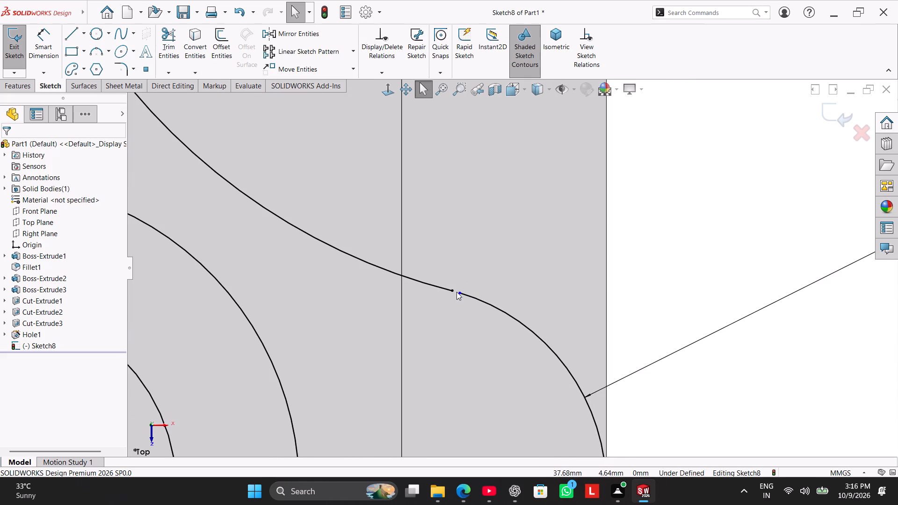
left_click(458, 292, "ctrl")
left_click(454, 289, "ctrl")
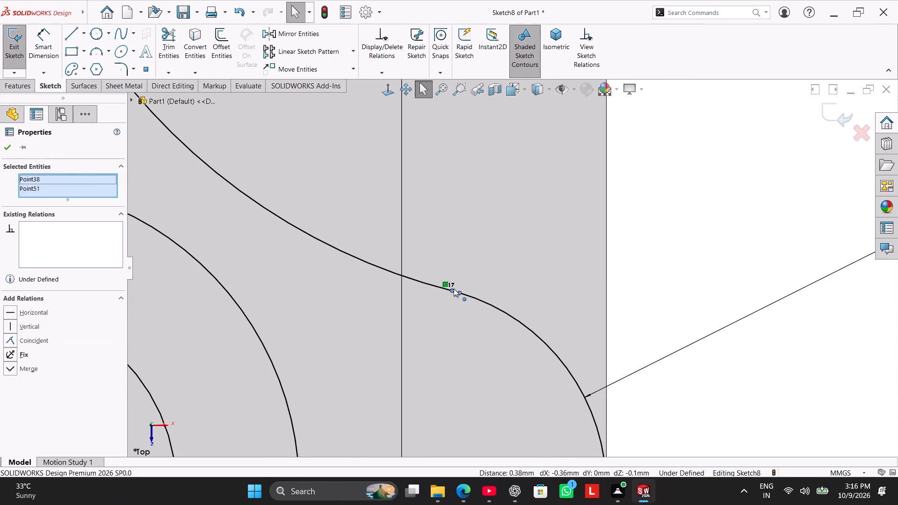
left_click(29, 340)
left_click(632, 259)
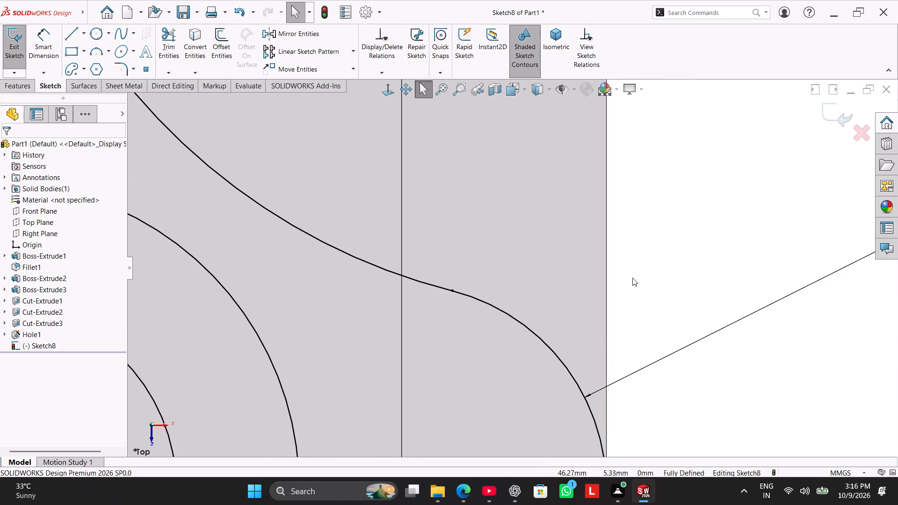
Sketch a circle about 3.9 mm in radius outside the lower R30 arc, near the base's rounded corner.
scroll(633, 279, "up", 8)
scroll(549, 303, "up", 3)
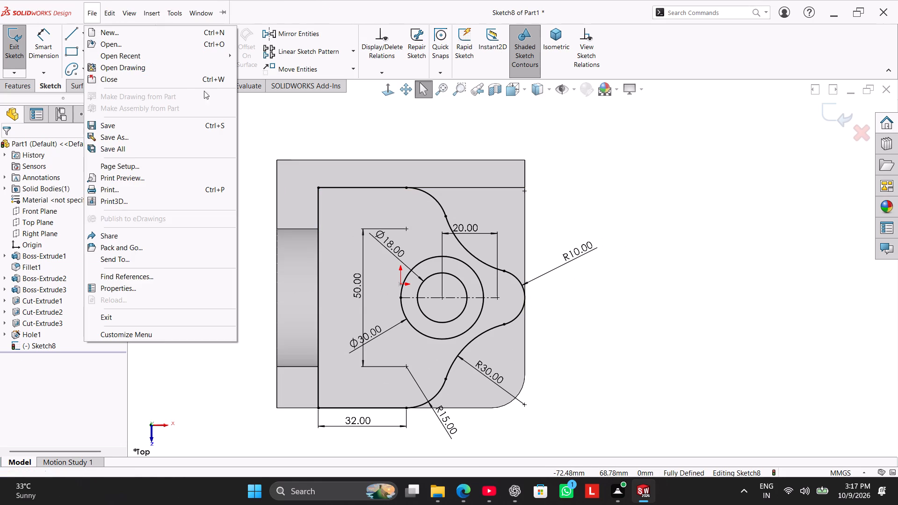
left_click(251, 111)
left_click(107, 33)
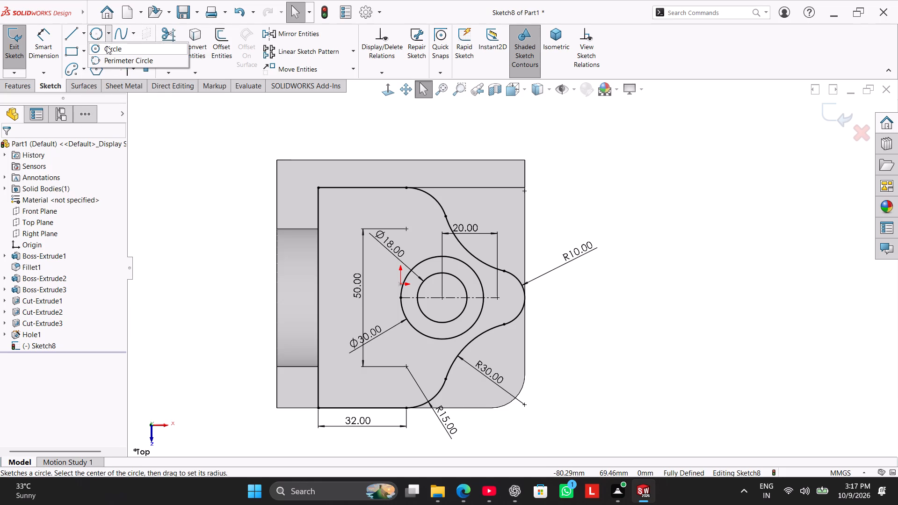
left_click(107, 47)
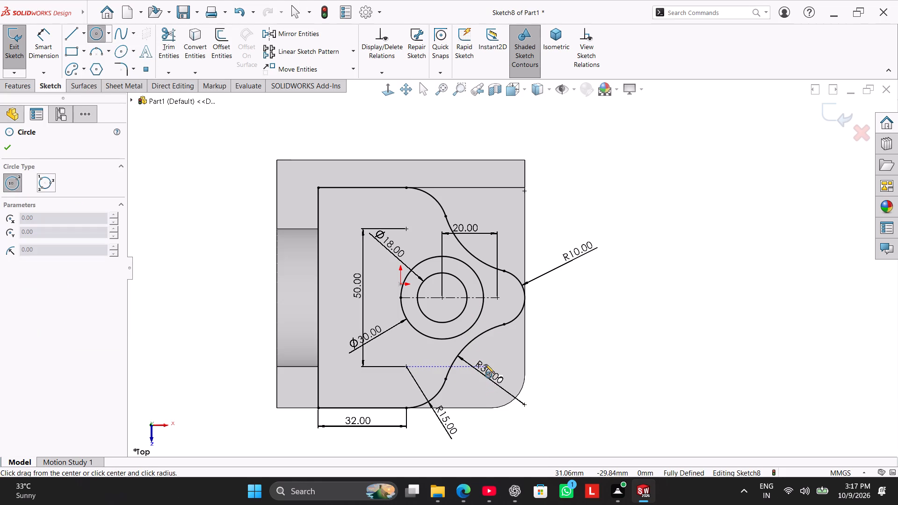
left_click(483, 364)
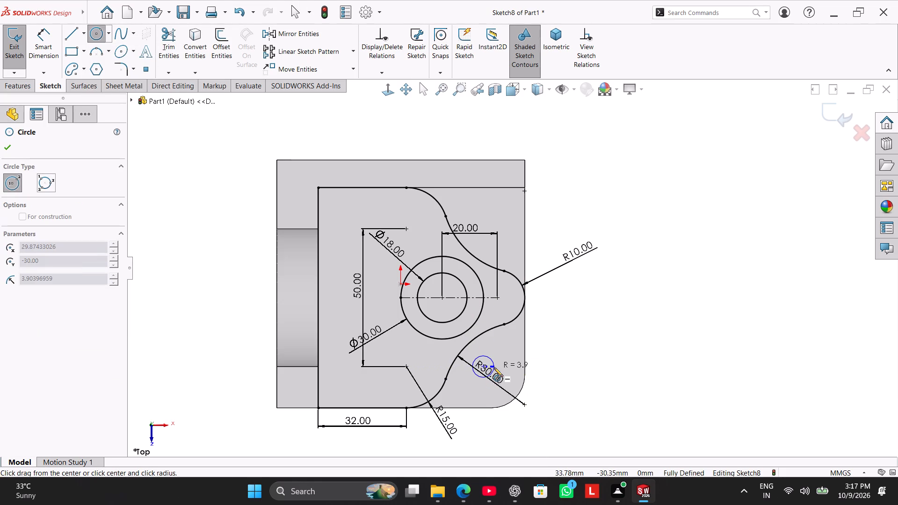
left_click(494, 368)
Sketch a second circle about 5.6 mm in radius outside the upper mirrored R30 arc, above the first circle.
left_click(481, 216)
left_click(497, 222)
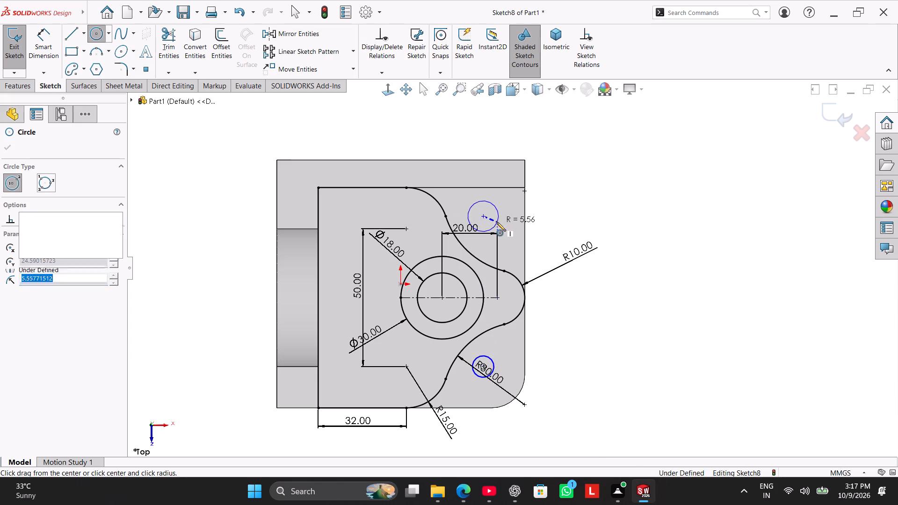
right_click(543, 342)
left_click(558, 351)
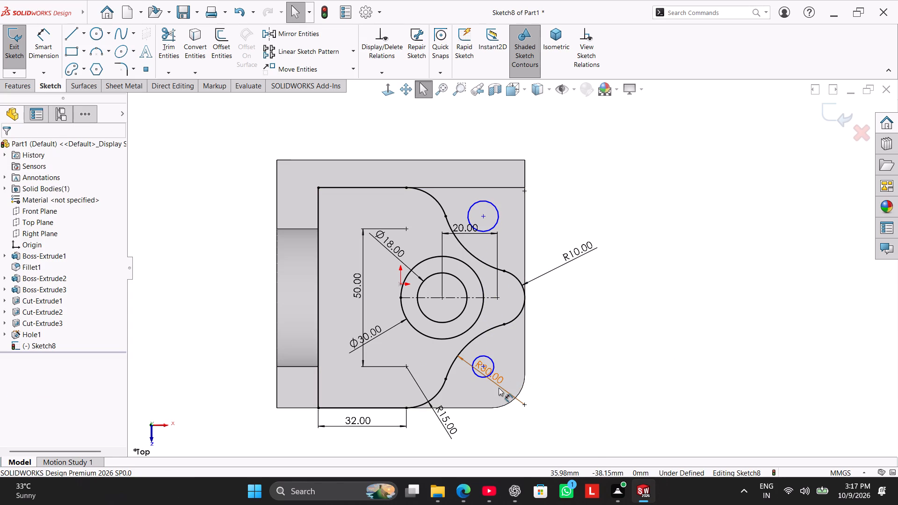
Move the R30 dimension clear of the lower circle and switch its display to diameter.
left_click_drag(500, 382, 494, 390)
left_click(557, 335)
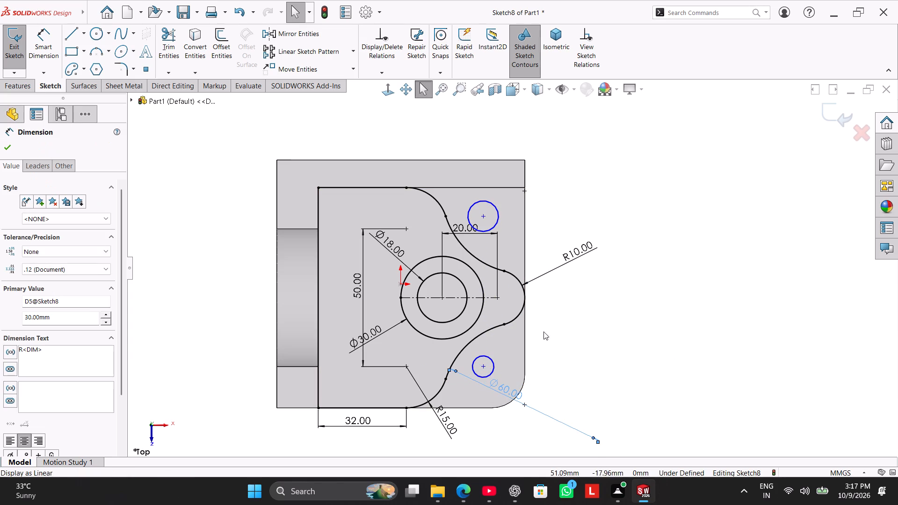
left_click(558, 314)
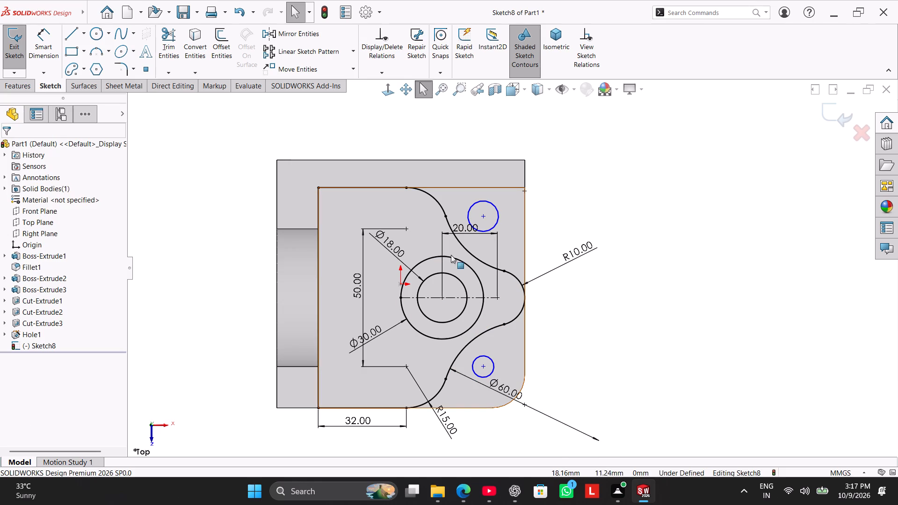
Add a horizontal relation between the lower circle's centre and the centre of the lower R15 arc.
left_click(483, 365, "ctrl")
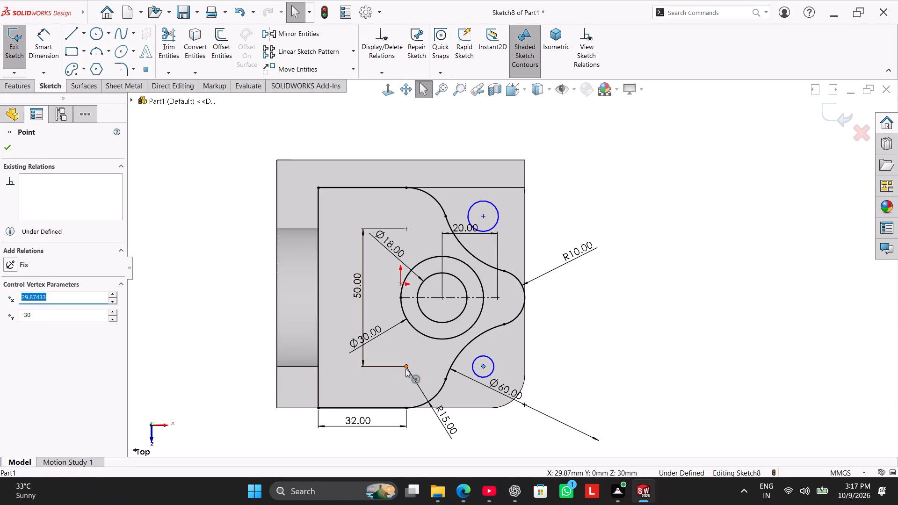
left_click(406, 369, "ctrl")
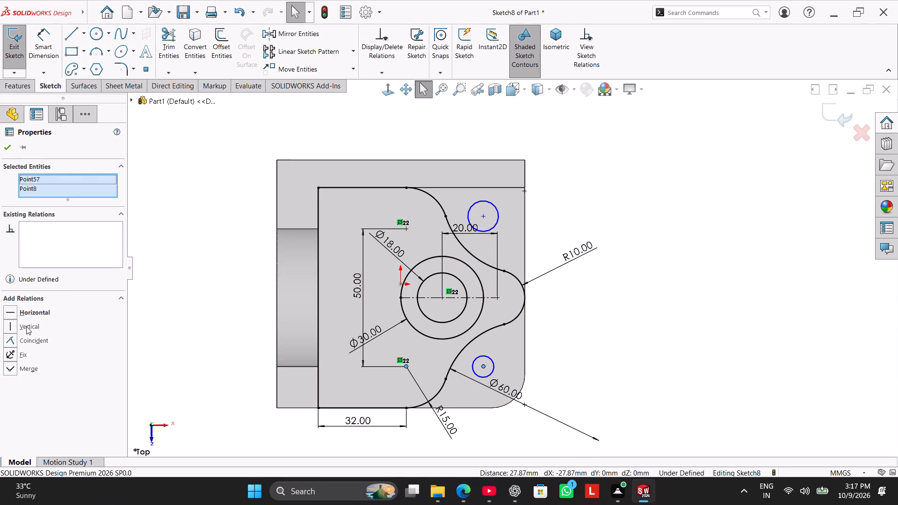
left_click(26, 313)
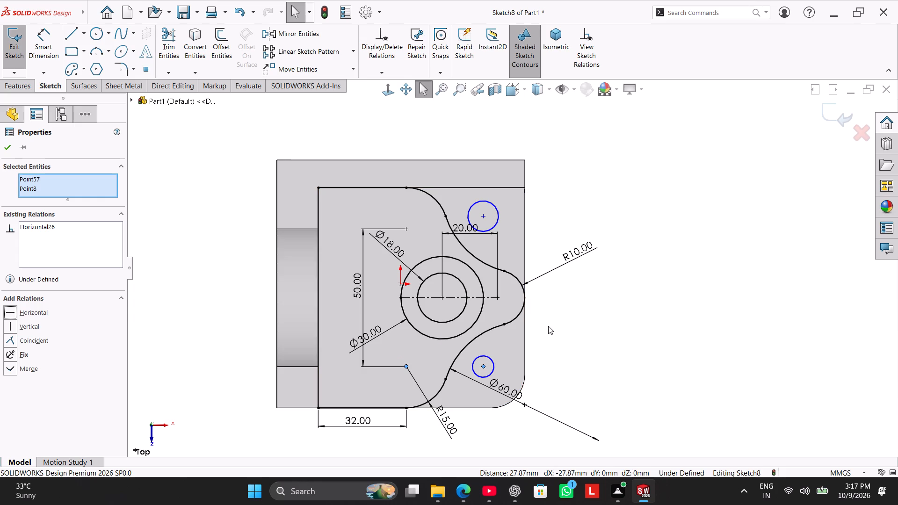
left_click(548, 326)
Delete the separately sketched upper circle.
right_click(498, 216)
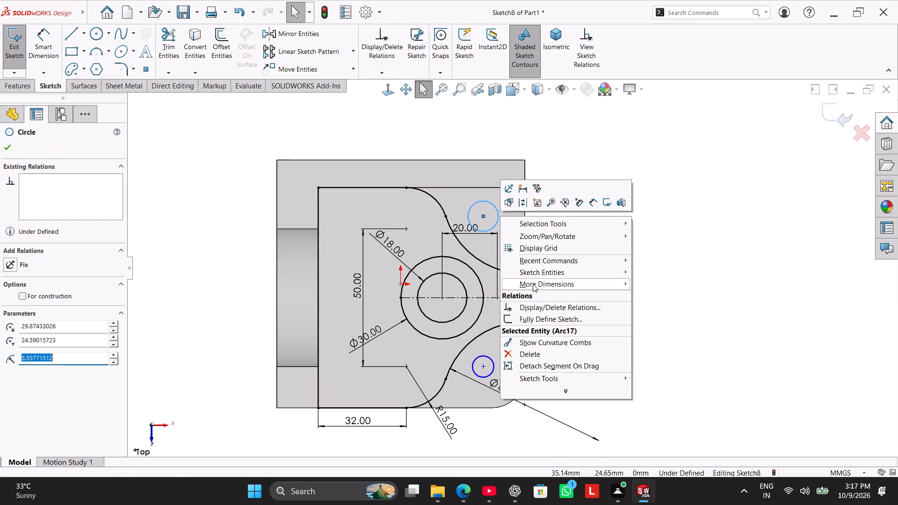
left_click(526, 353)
Mirror the lower circle about the horizontal construction centreline.
left_click(492, 359, "ctrl")
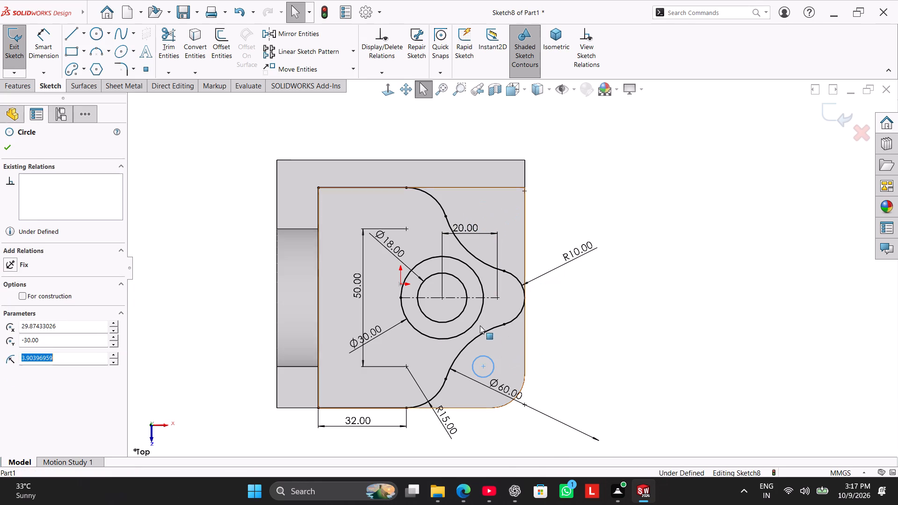
left_click(490, 299, "ctrl")
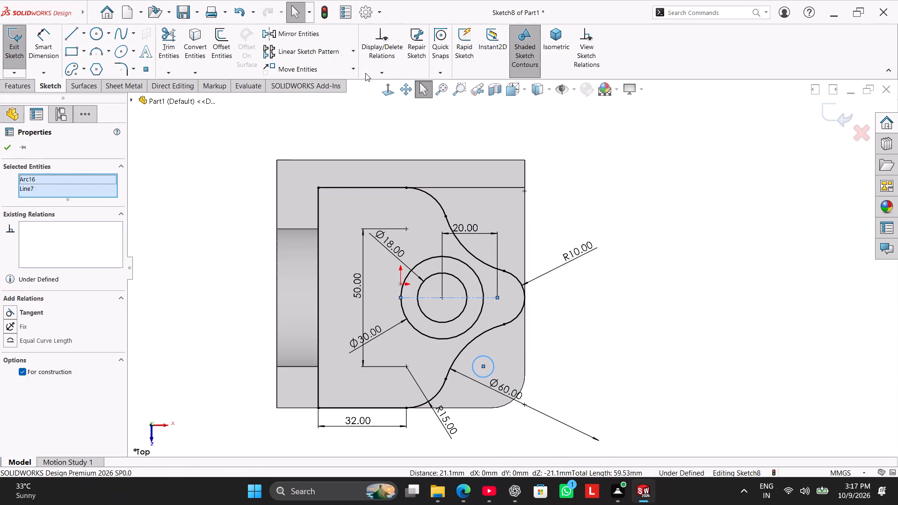
left_click(313, 36)
left_click(625, 178)
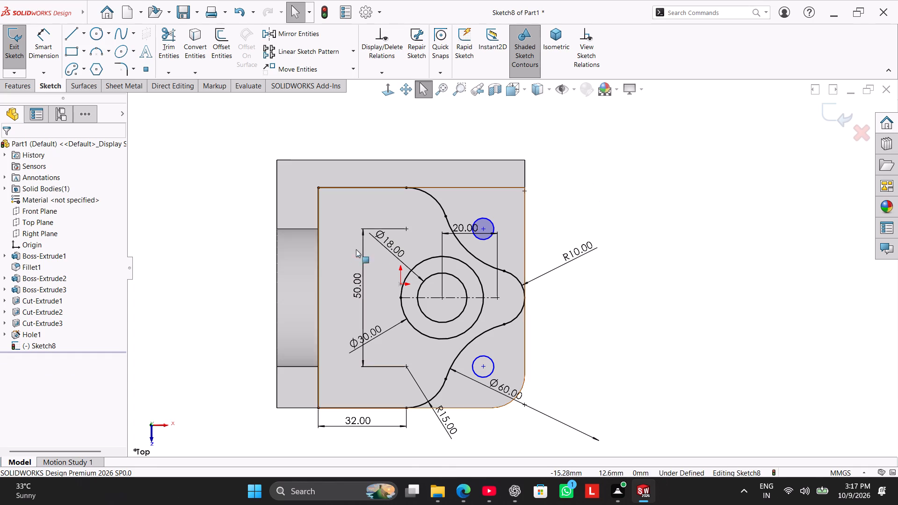
Dimension the lower small circle's diameter as 30 mm.
left_click(41, 46)
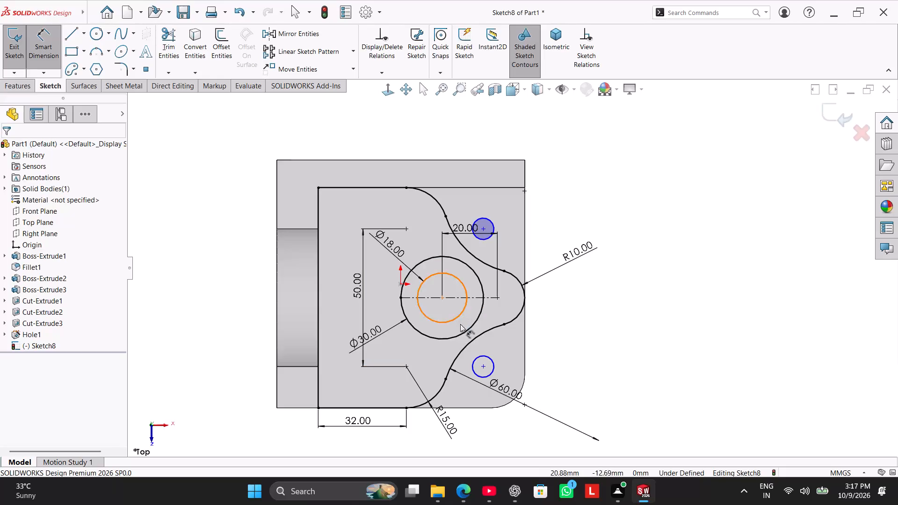
left_click(481, 379)
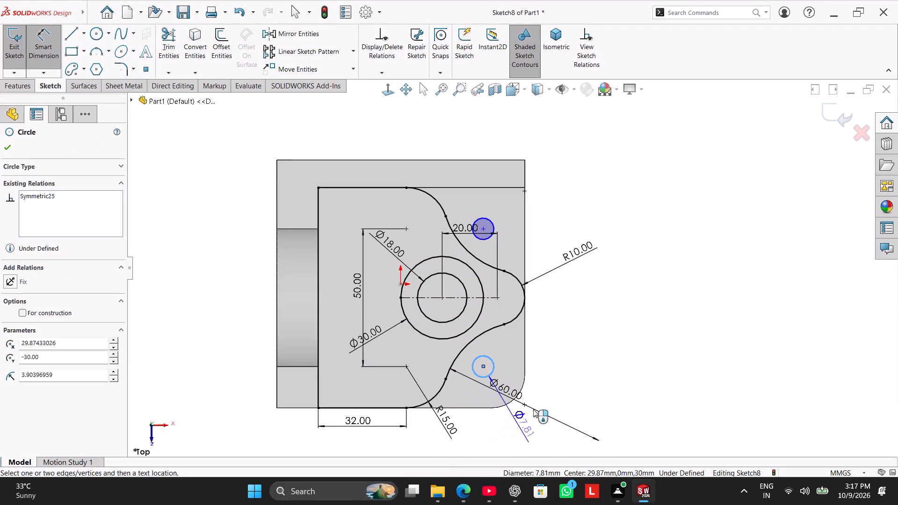
left_click(557, 329)
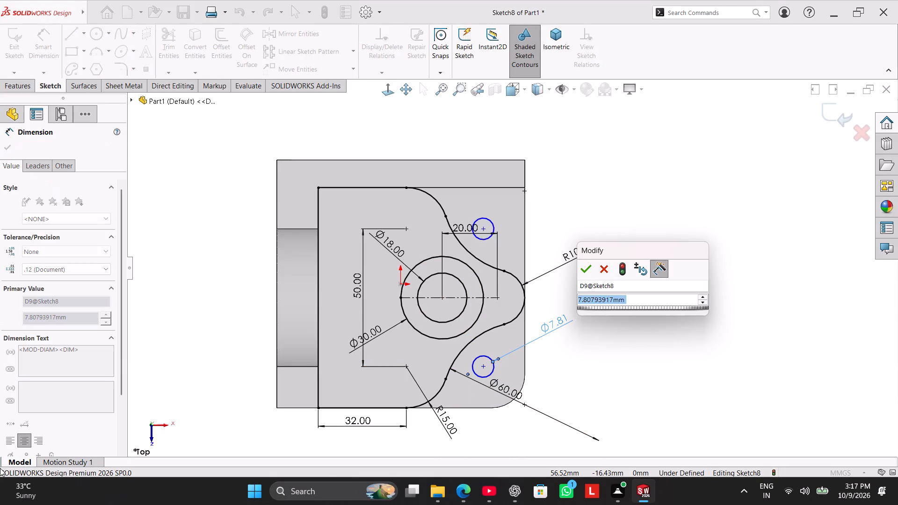
type("30")
key("Return")
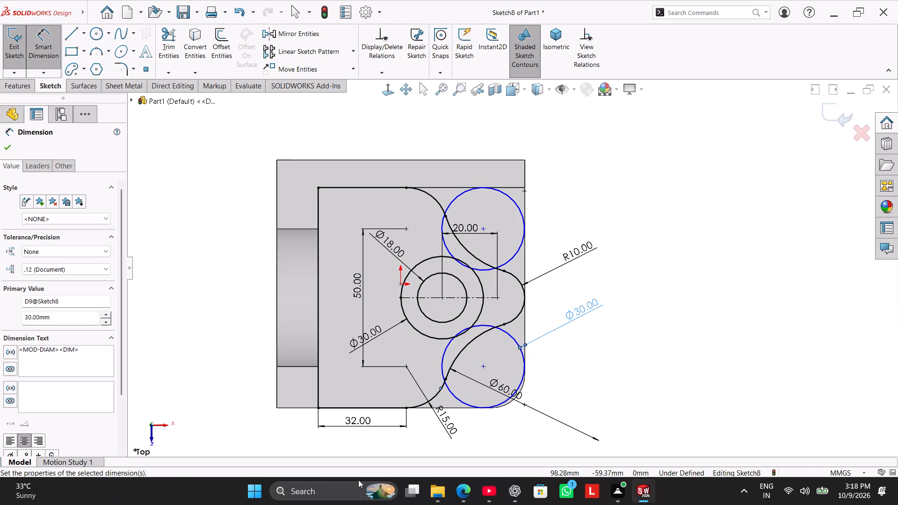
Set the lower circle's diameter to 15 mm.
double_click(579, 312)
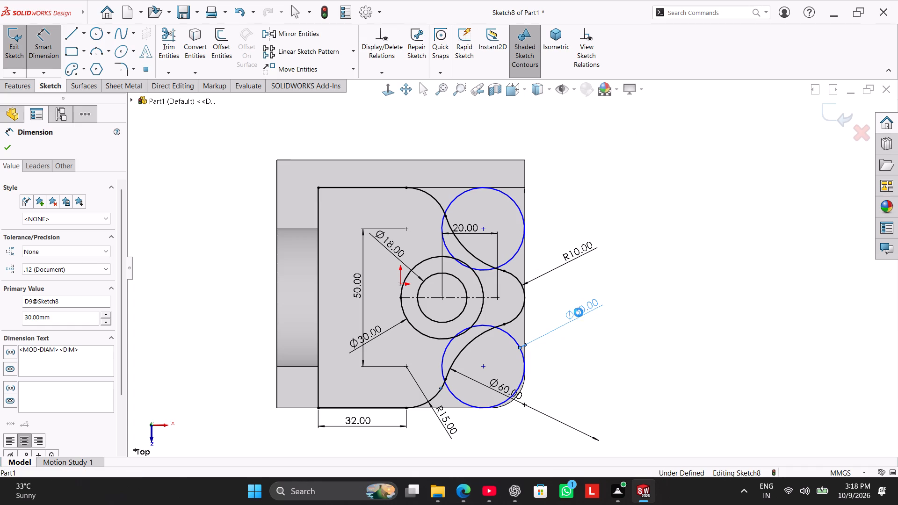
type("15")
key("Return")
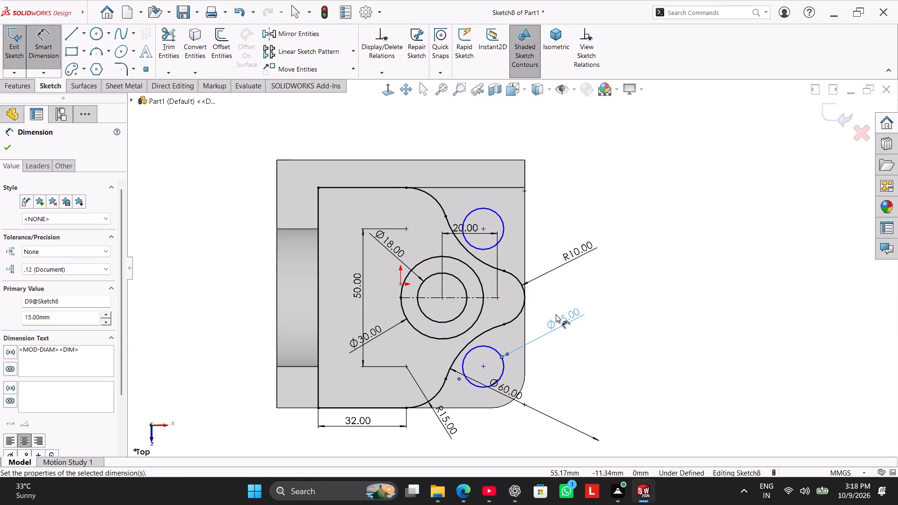
Set the lower circle's diameter to 10 mm.
double_click(567, 320)
double_click(572, 317)
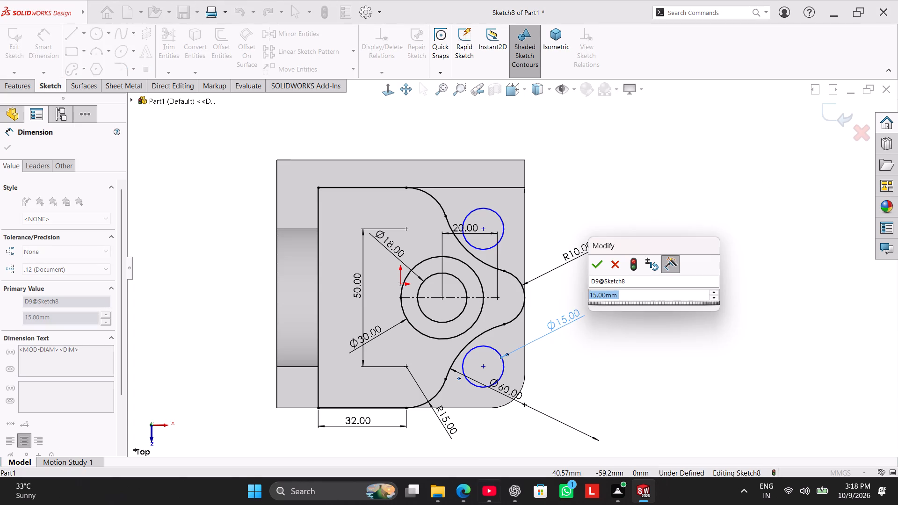
type("10")
key("Return")
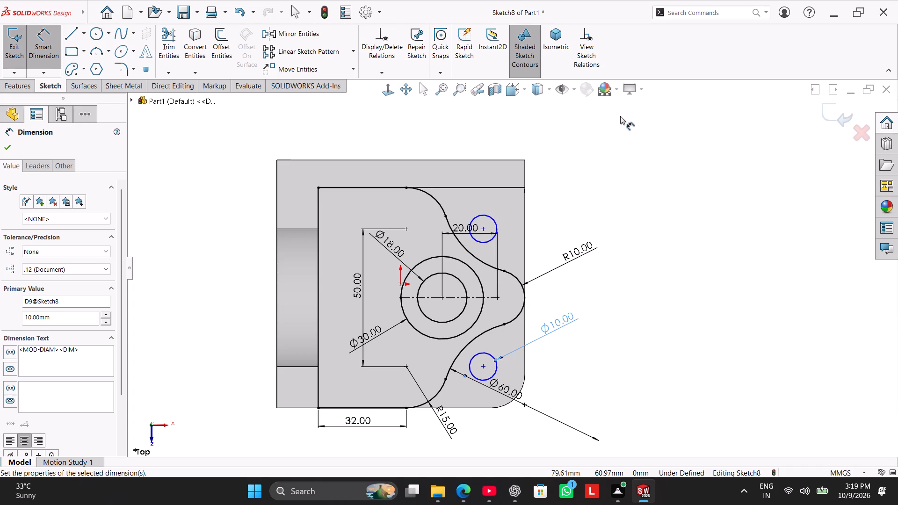
right_click(620, 157)
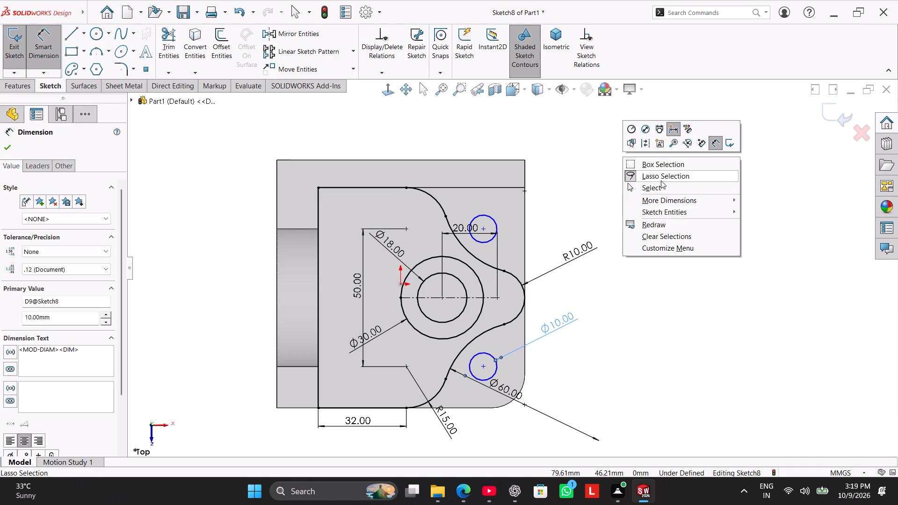
left_click(663, 187)
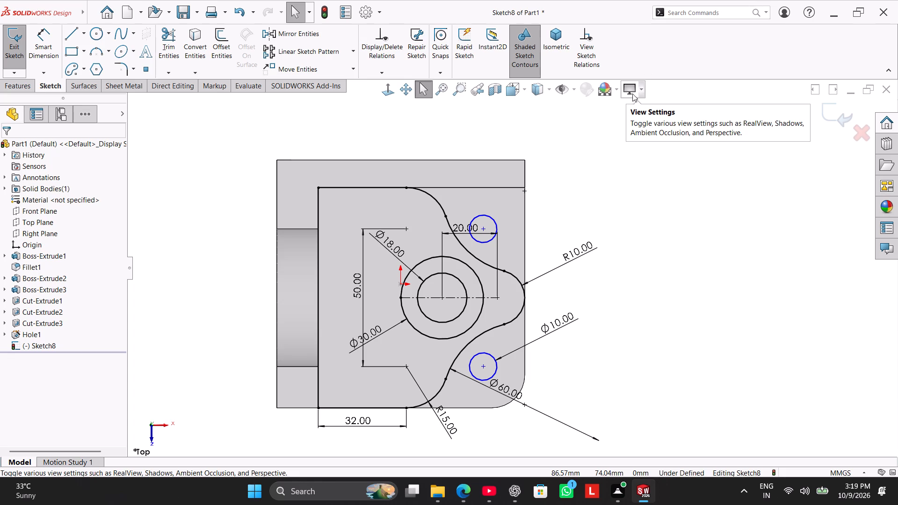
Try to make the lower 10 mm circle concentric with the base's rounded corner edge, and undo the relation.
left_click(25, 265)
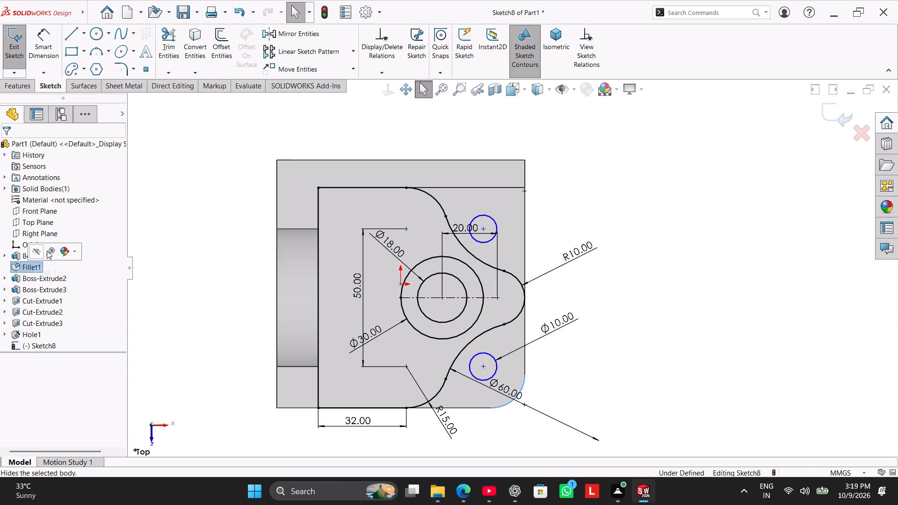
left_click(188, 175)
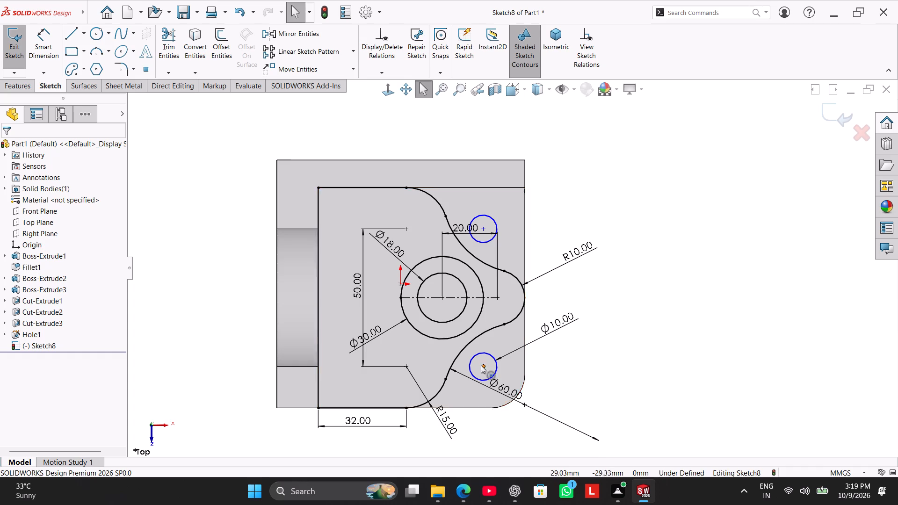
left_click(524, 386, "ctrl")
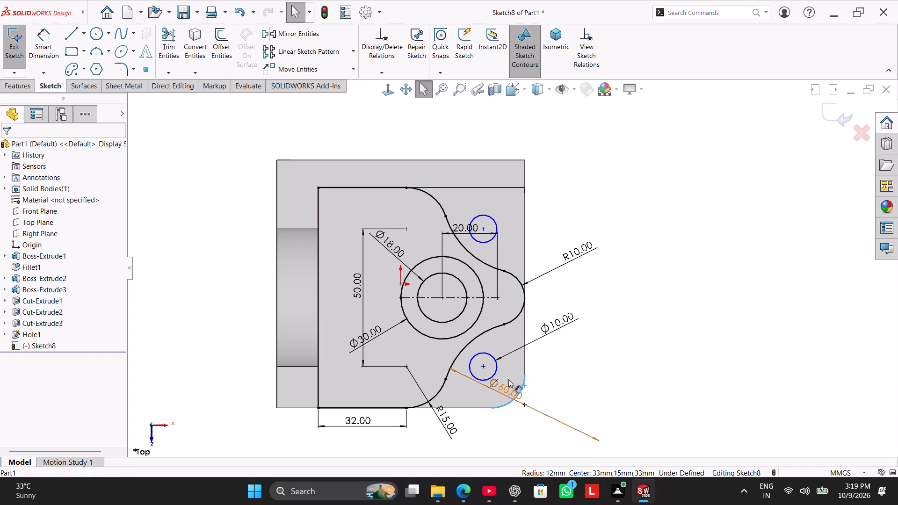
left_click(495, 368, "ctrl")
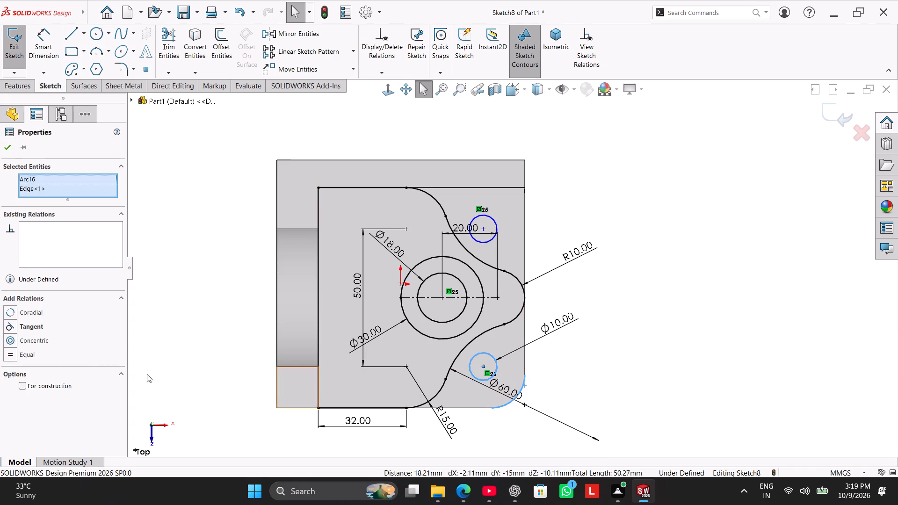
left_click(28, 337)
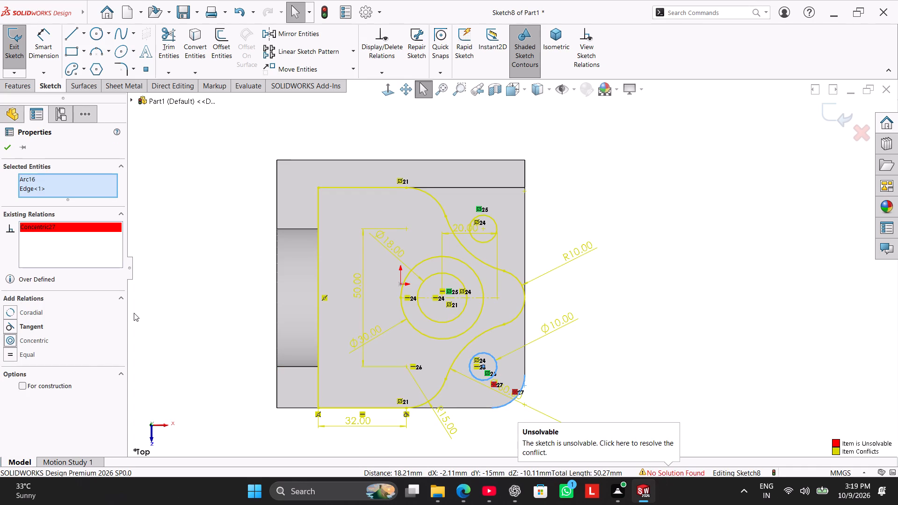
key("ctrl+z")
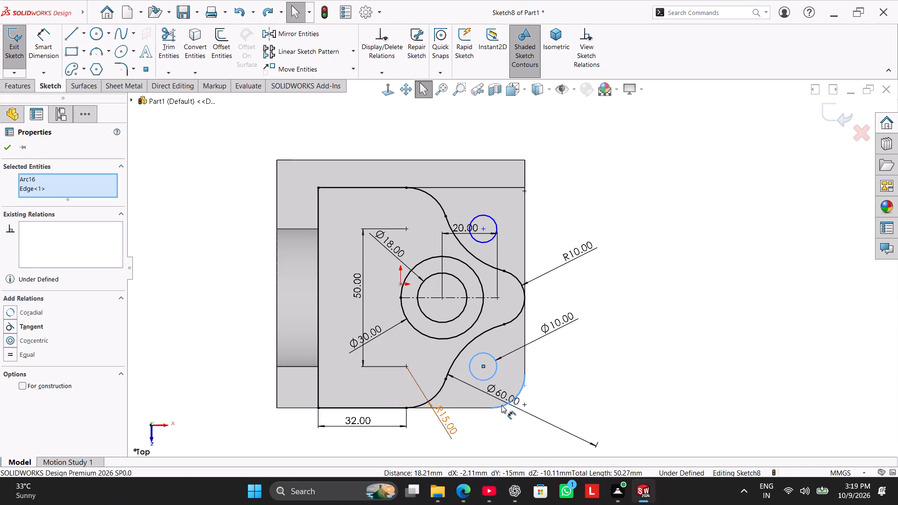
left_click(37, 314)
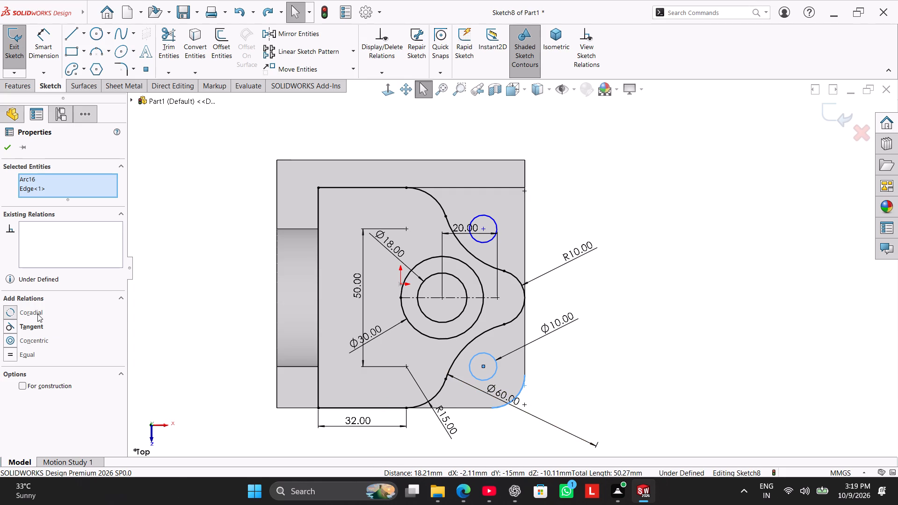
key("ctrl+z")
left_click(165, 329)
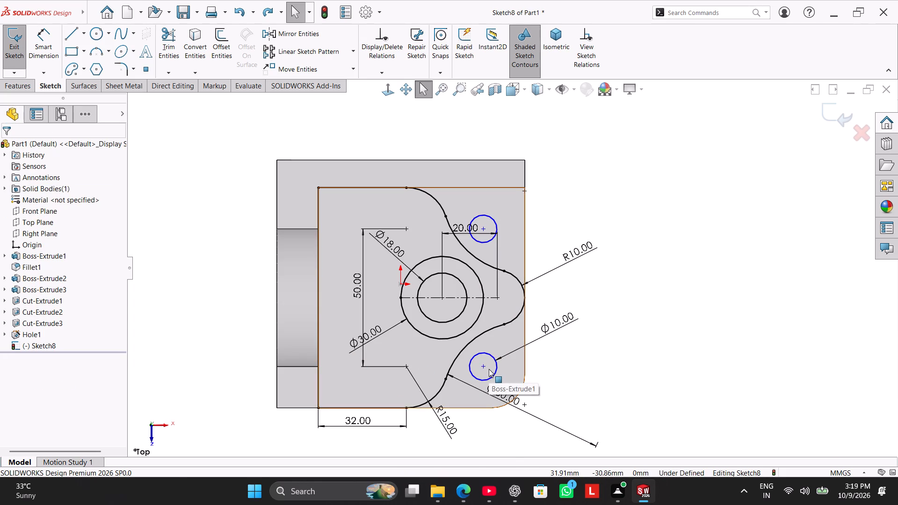
Shift the lower 10 mm circle by its centre to about 29.2 mm horizontally from the origin.
left_click_drag(484, 367, 488, 371)
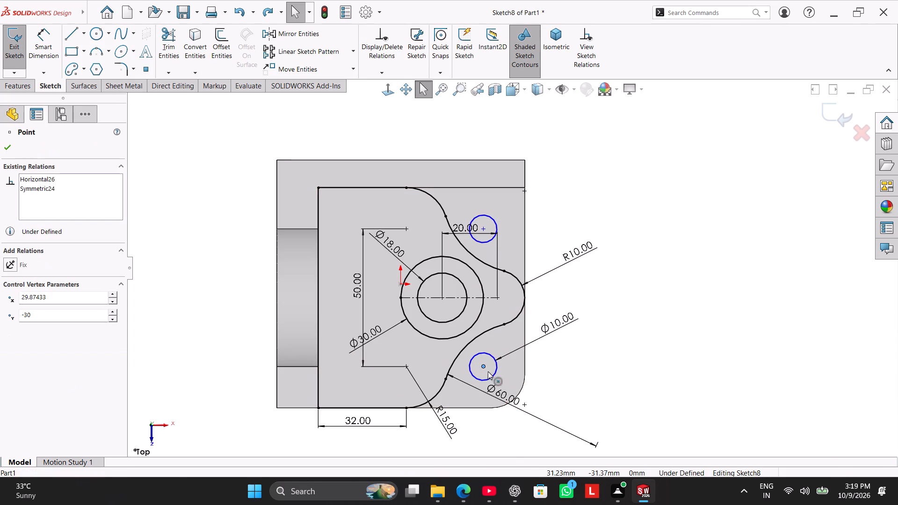
left_click_drag(488, 371, 488, 386)
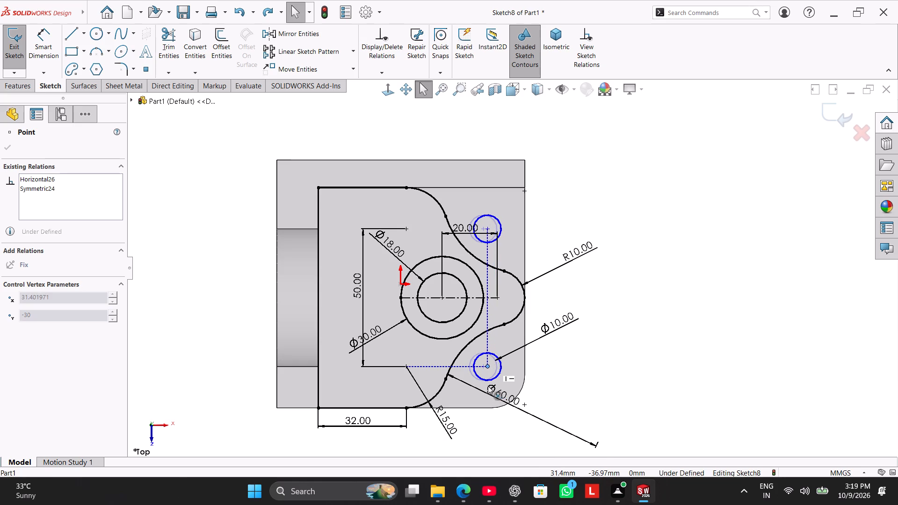
left_click_drag(488, 386, 481, 389)
left_click(578, 203)
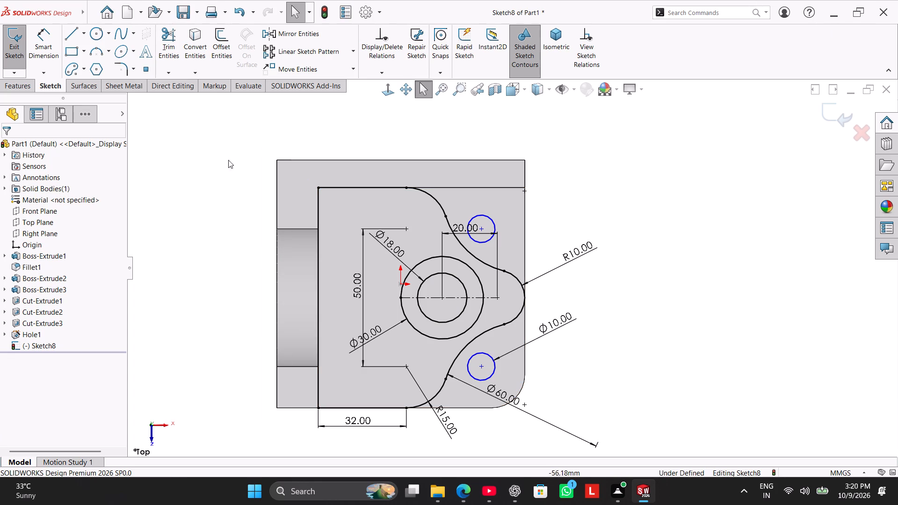
Exit the sketch and set the base corner fillet's radius to 20 mm.
left_click(12, 44)
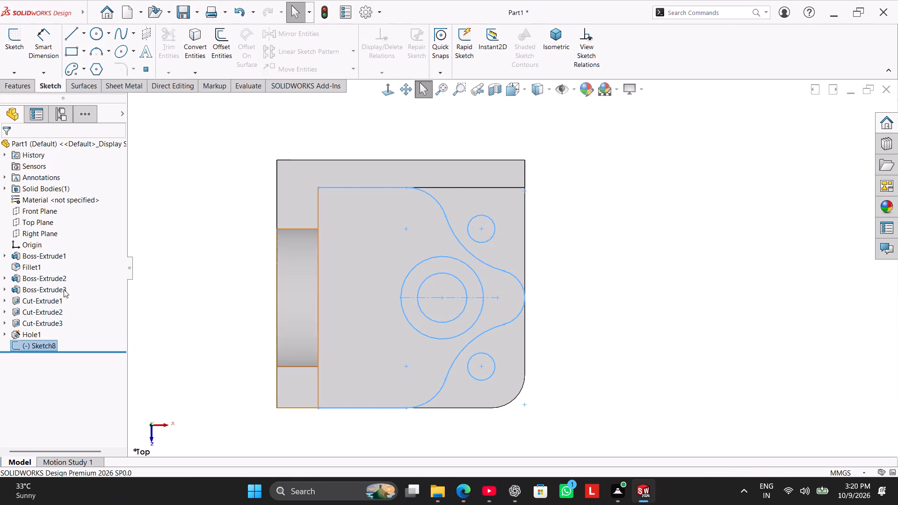
right_click(38, 268)
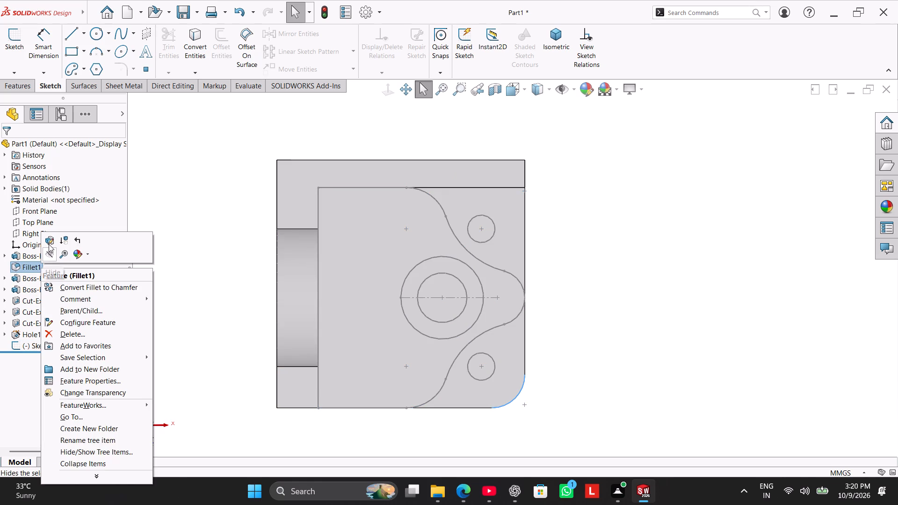
left_click(49, 244)
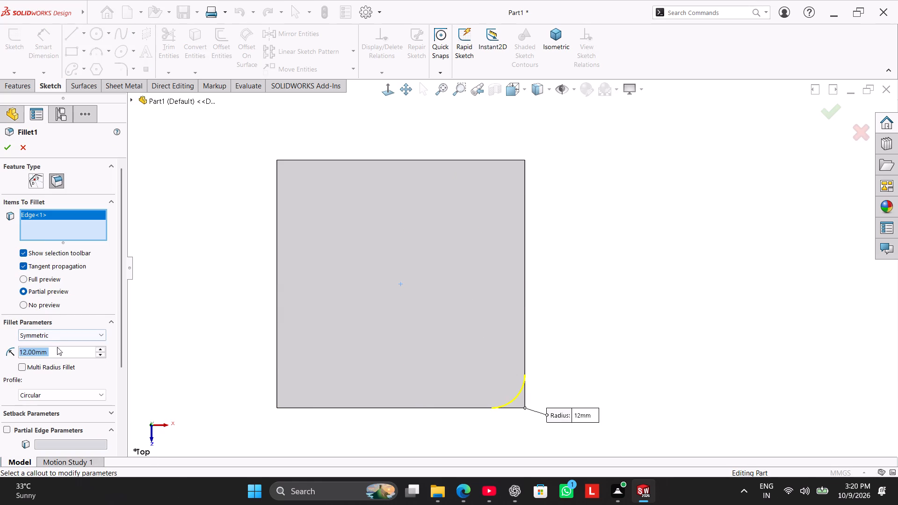
double_click(57, 349)
type("20")
key("Return")
left_click(10, 148)
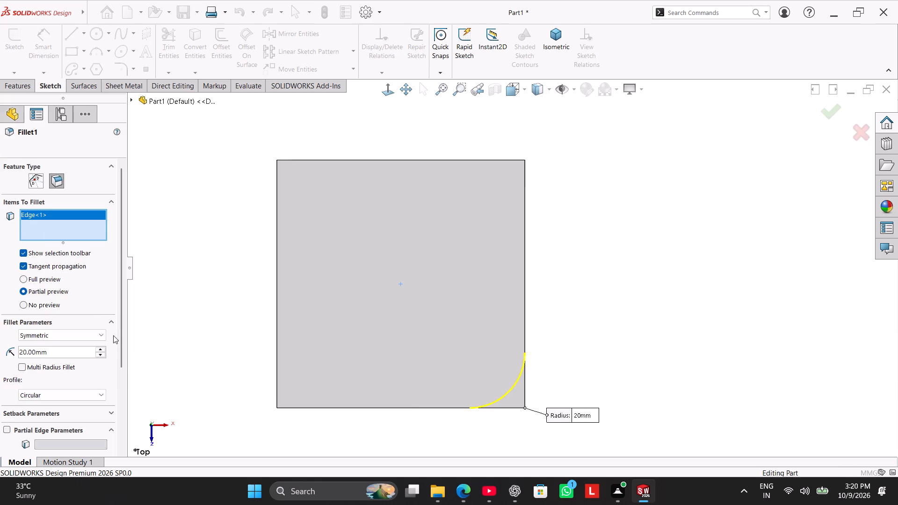
Reopen the profile sketch with the two 10 mm circles for editing.
middle_click_drag(163, 361, 123, 269)
right_click_drag(242, 324, 415, 214)
left_click(263, 312)
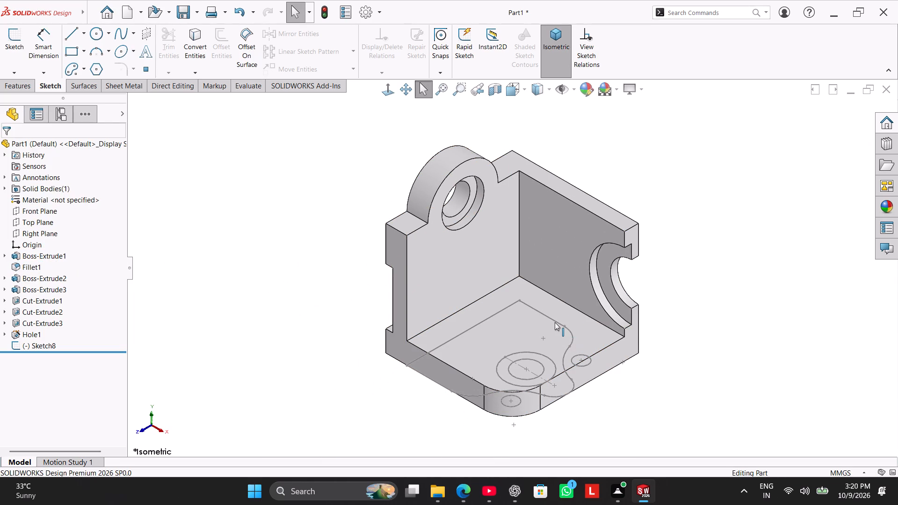
middle_click_drag(666, 407, 662, 479)
double_click(563, 261)
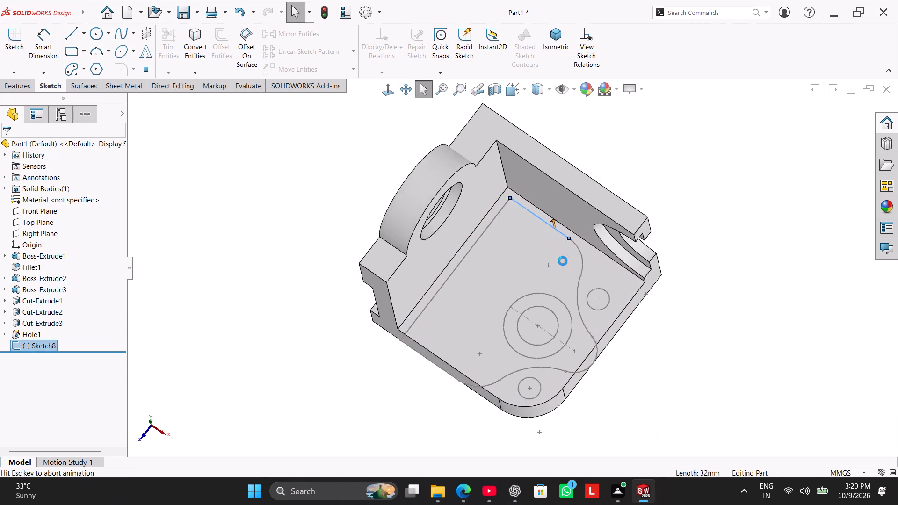
left_click(302, 273)
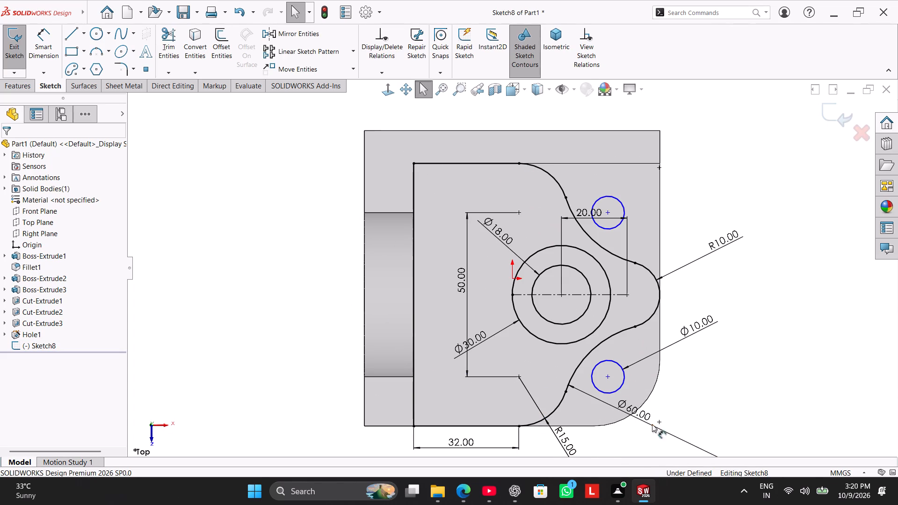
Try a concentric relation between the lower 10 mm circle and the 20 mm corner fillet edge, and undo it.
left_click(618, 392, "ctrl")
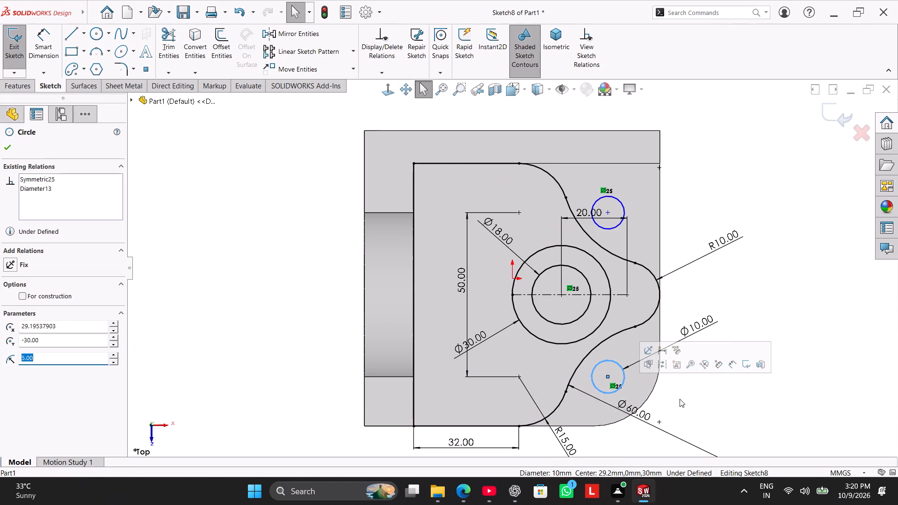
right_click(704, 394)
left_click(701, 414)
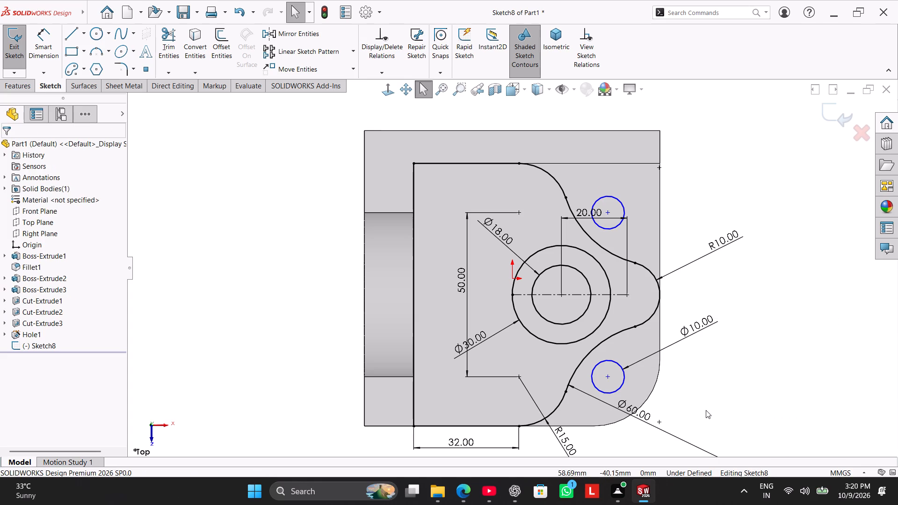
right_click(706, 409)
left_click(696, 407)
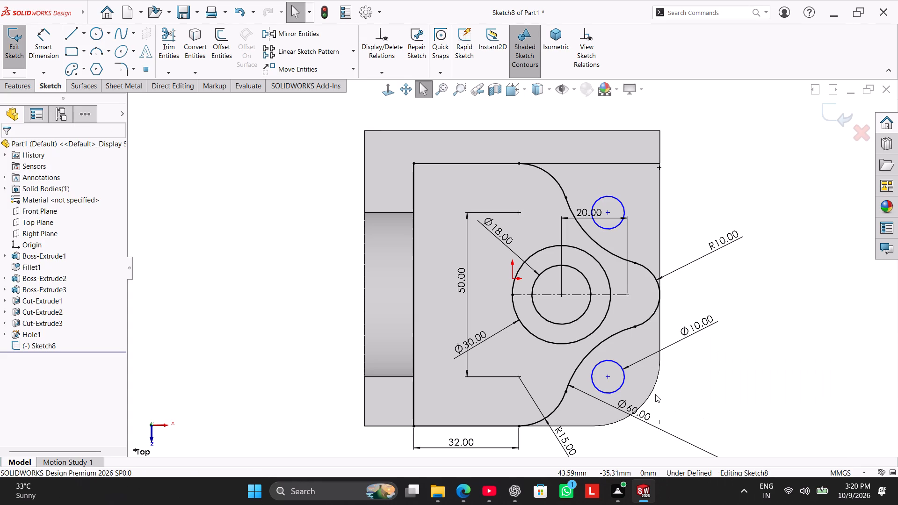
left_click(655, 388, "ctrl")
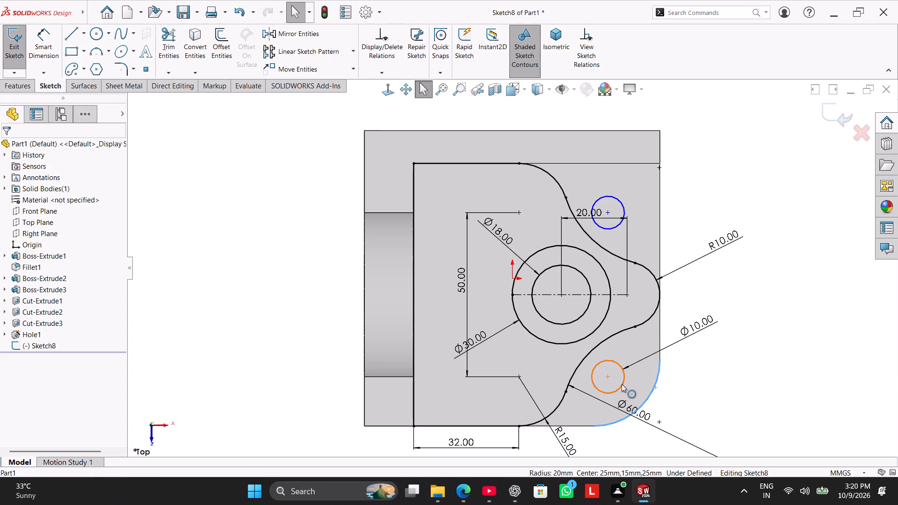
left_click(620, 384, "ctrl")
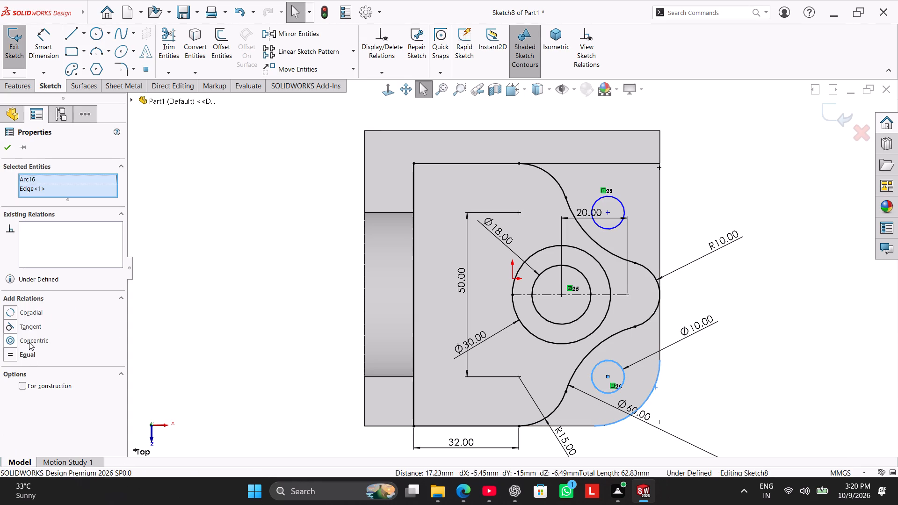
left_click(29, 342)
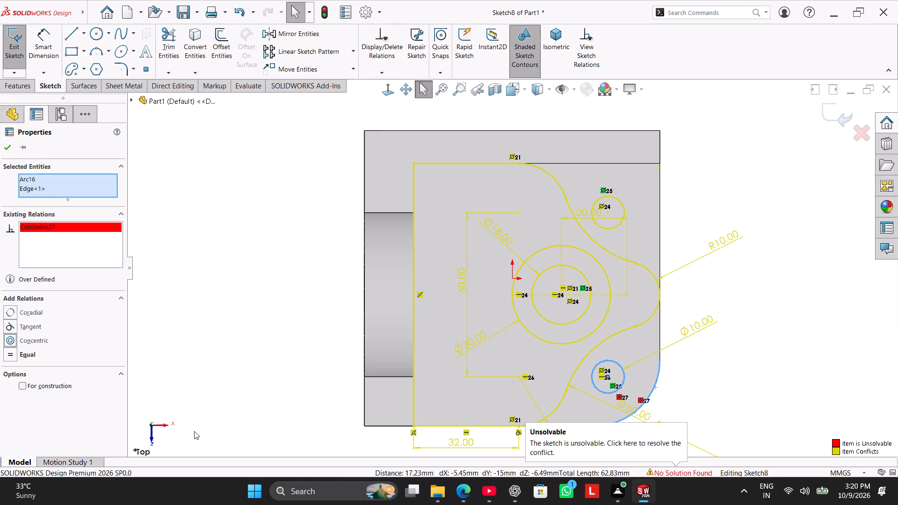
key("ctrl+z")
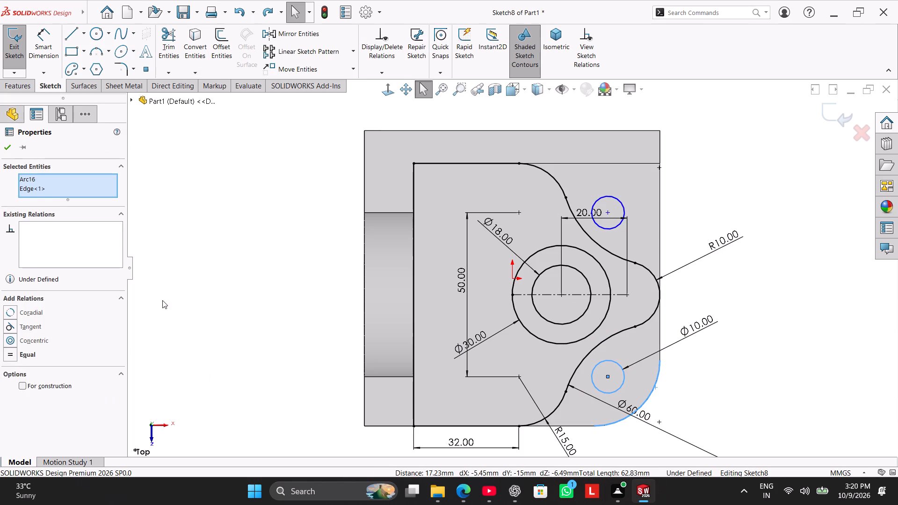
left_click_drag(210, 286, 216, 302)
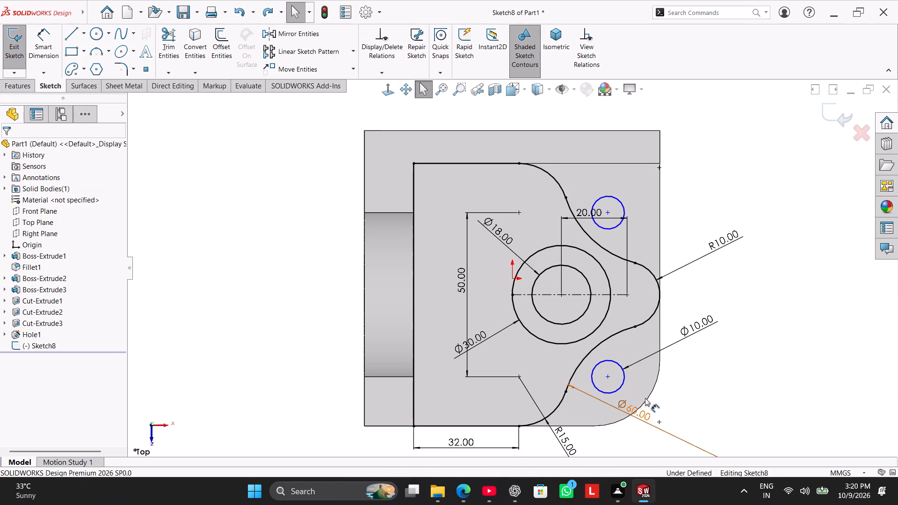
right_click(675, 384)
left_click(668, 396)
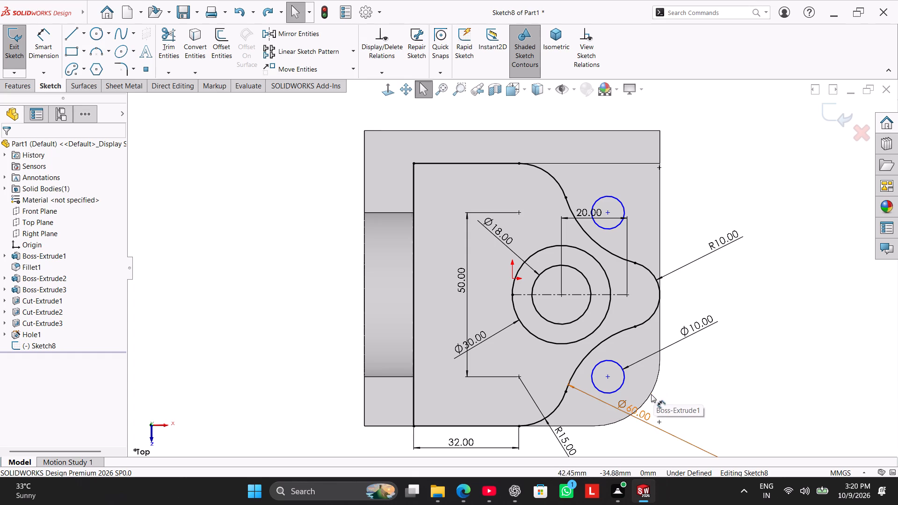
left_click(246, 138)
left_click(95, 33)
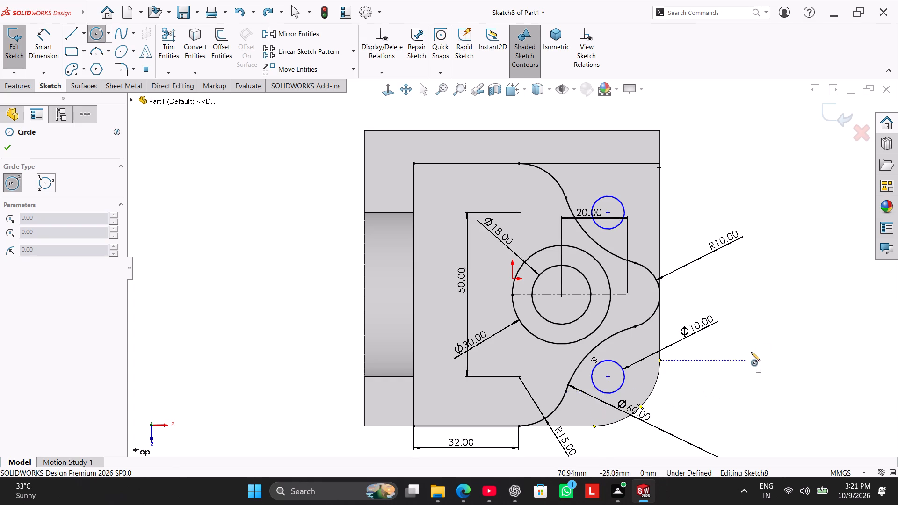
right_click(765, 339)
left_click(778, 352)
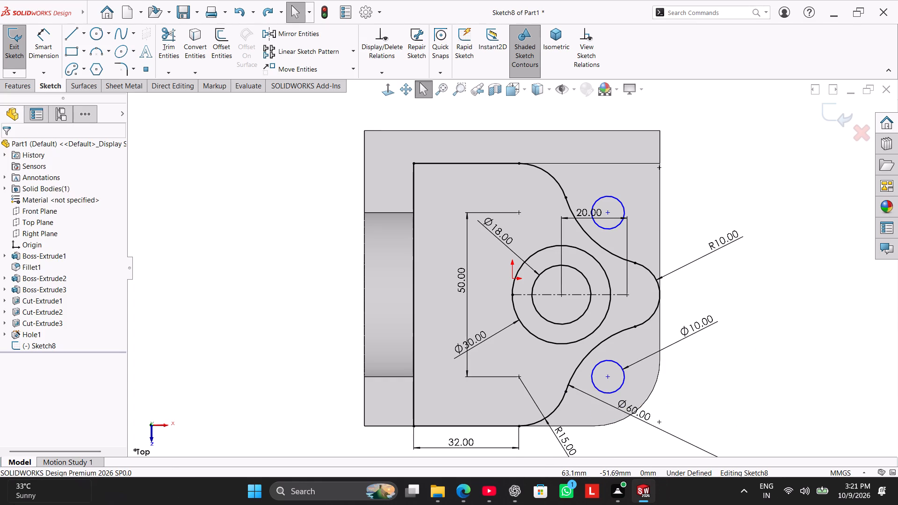
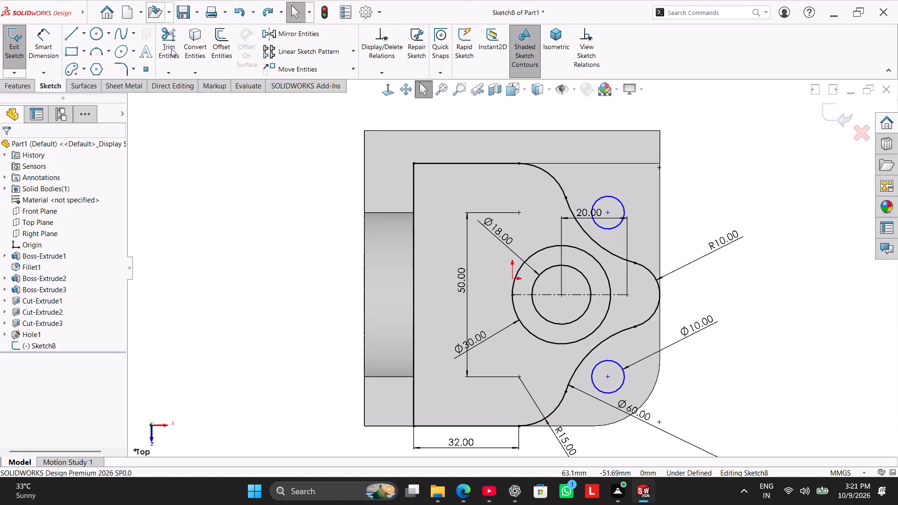
Dimension the horizontal distance from the lower R15 arc's centre to the lower 10 mm circle's centre as 30 mm.
left_click(51, 38)
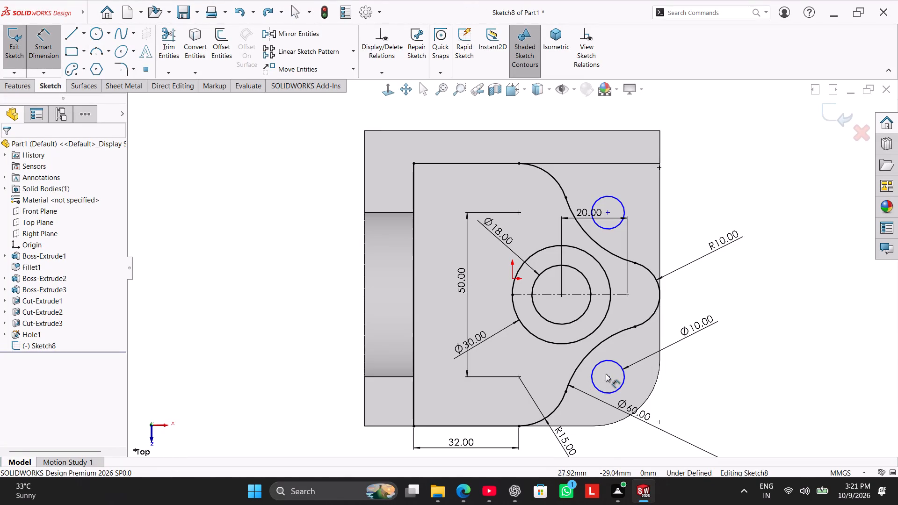
left_click(609, 378)
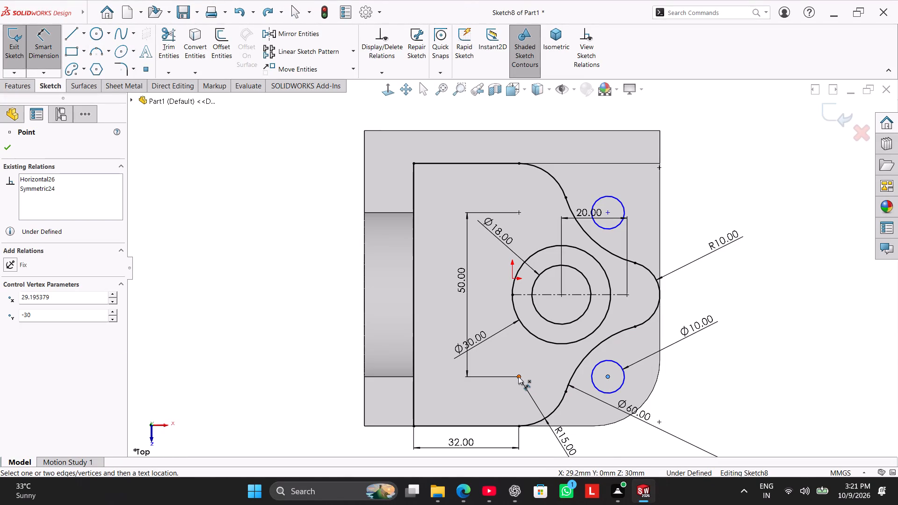
left_click(518, 376)
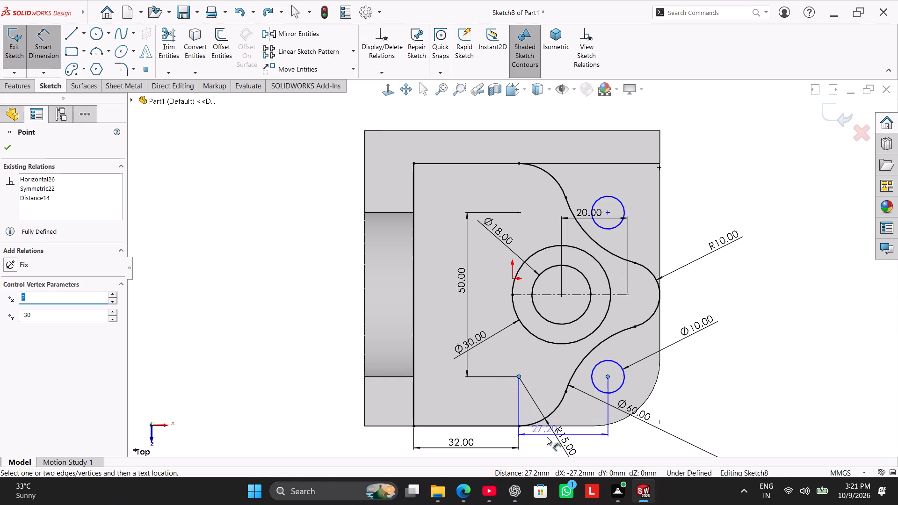
left_click(576, 442)
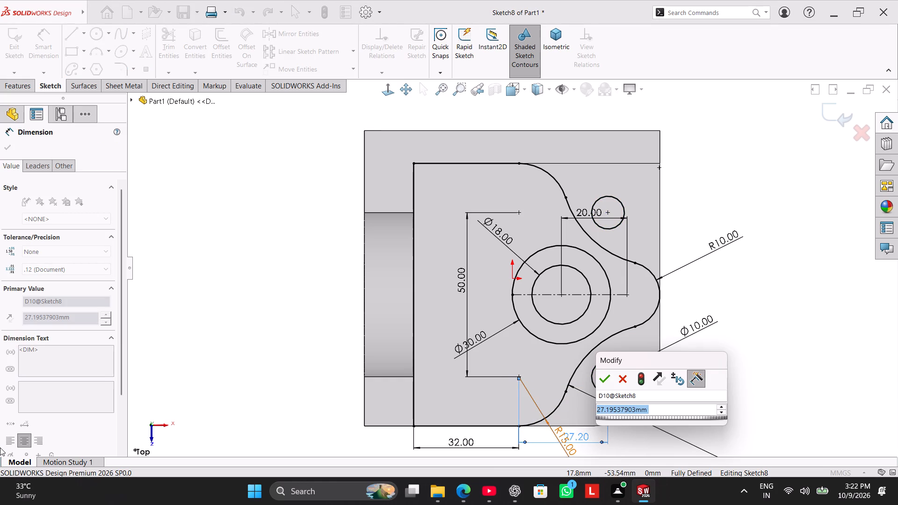
type("30")
key("Return")
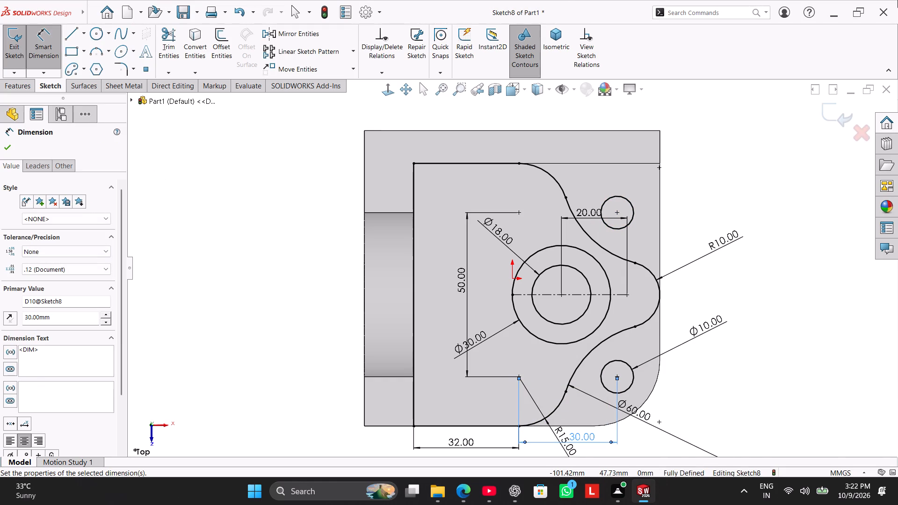
right_click(766, 156)
left_click(814, 182)
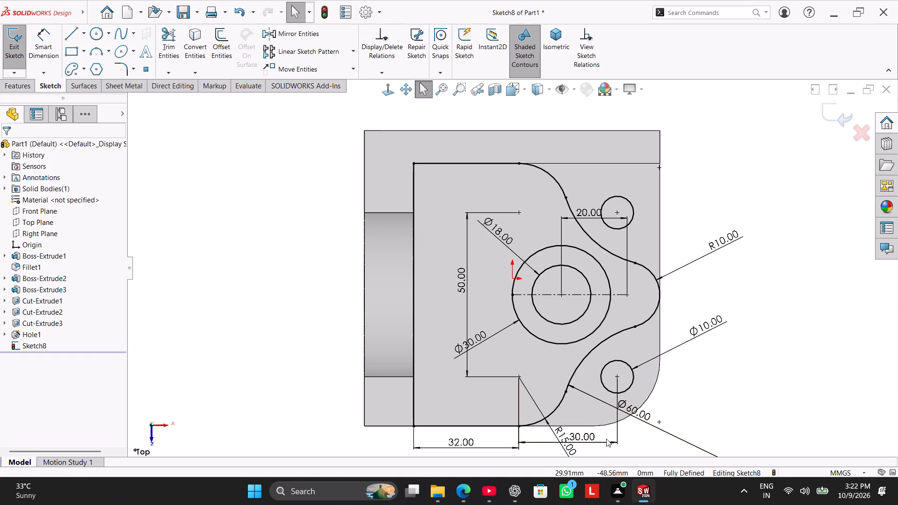
Delete the 30 mm horizontal dimension between the lower R15 arc's centre and the lower 10 mm circle.
right_click(586, 441)
left_click(628, 368)
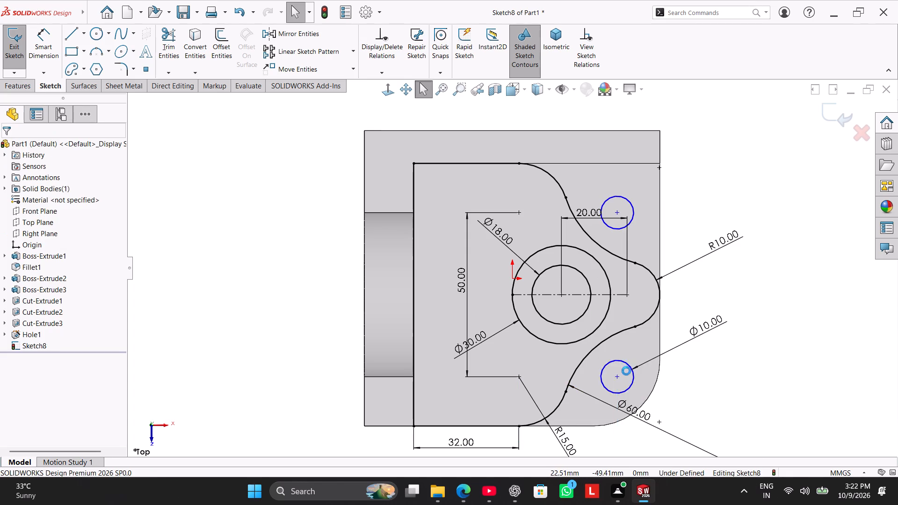
left_click(740, 279)
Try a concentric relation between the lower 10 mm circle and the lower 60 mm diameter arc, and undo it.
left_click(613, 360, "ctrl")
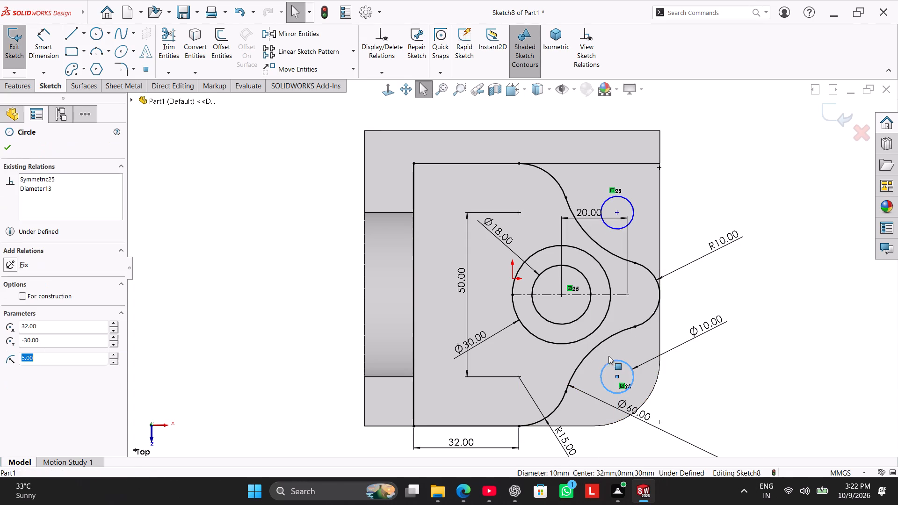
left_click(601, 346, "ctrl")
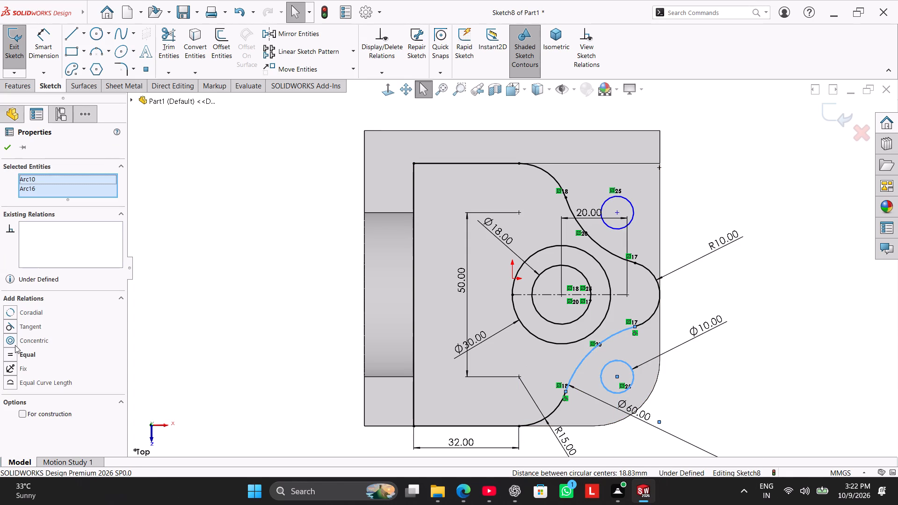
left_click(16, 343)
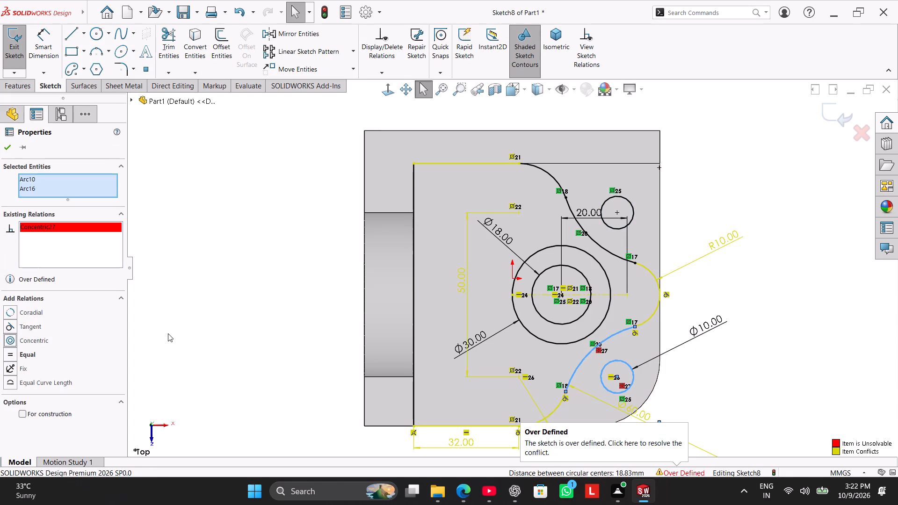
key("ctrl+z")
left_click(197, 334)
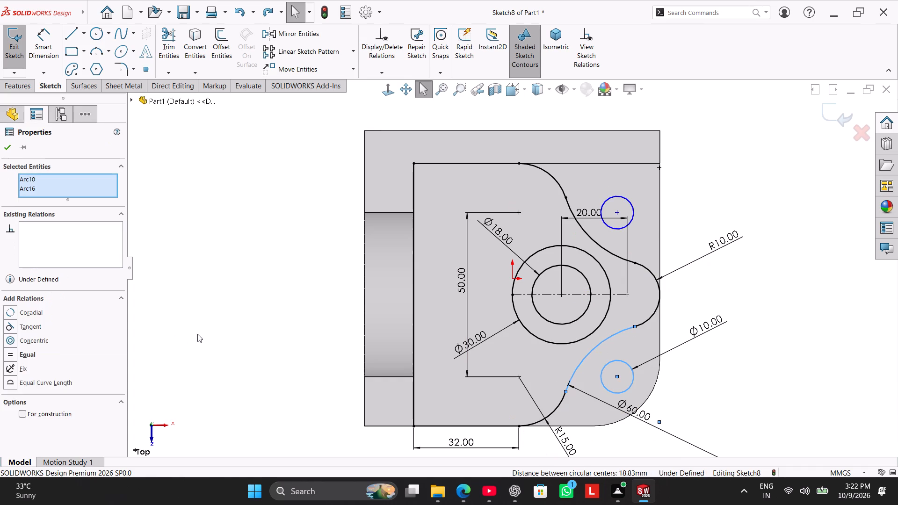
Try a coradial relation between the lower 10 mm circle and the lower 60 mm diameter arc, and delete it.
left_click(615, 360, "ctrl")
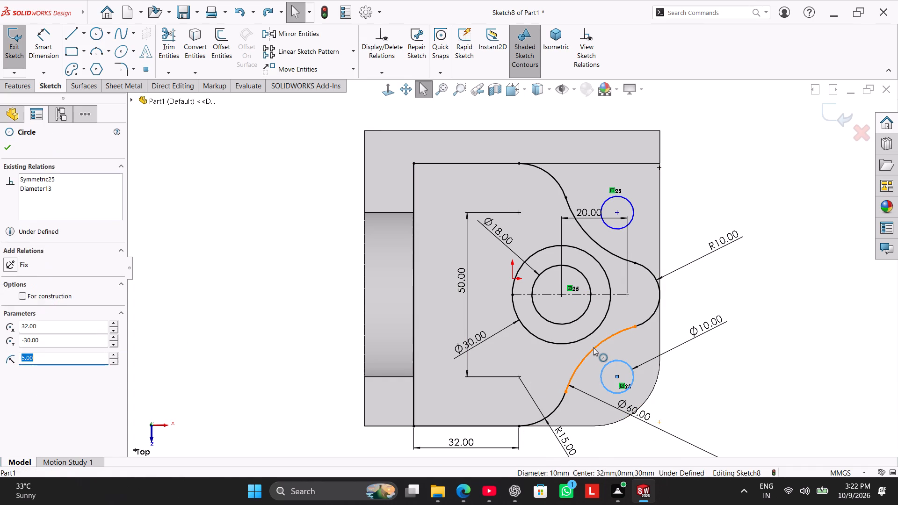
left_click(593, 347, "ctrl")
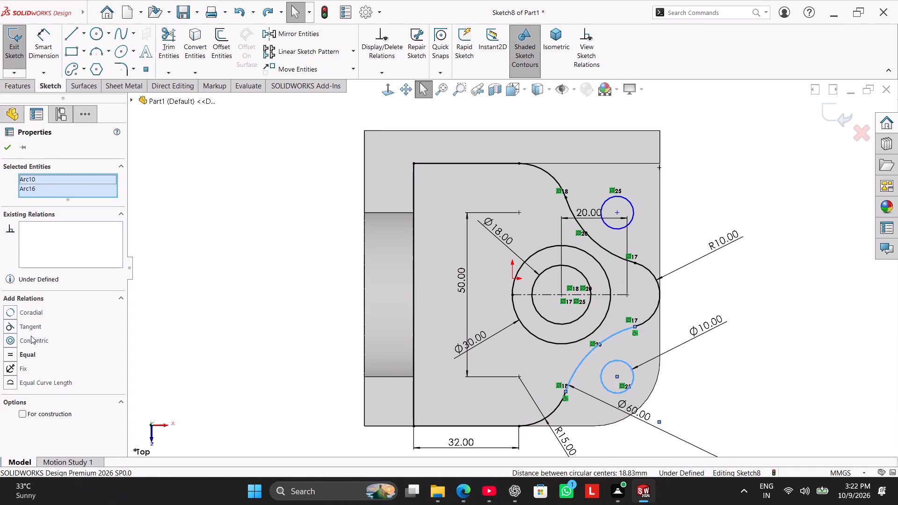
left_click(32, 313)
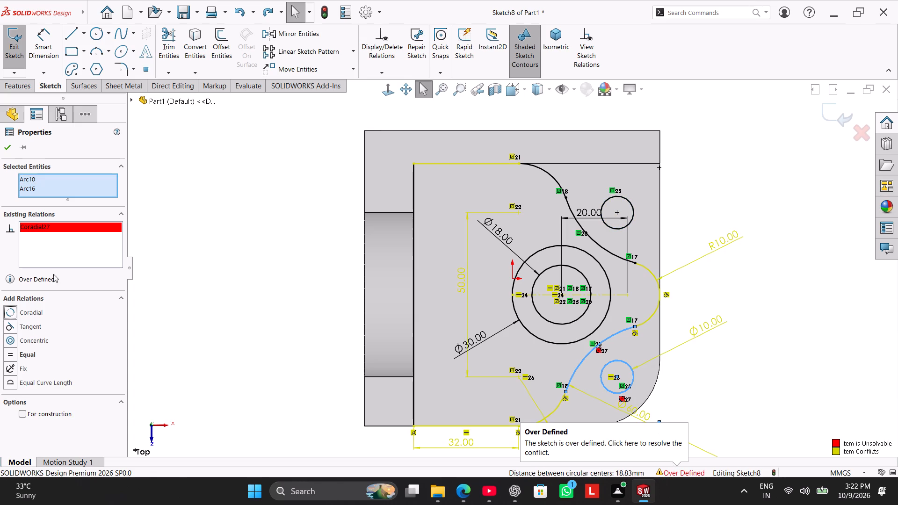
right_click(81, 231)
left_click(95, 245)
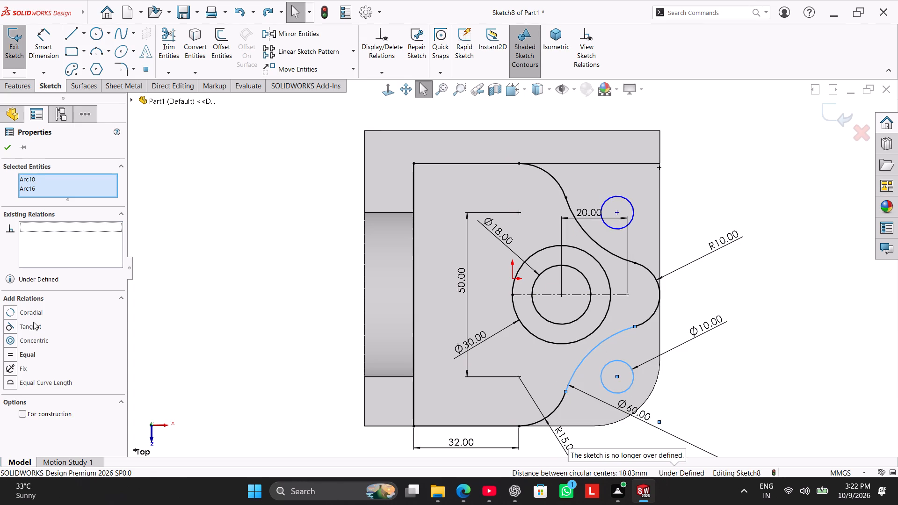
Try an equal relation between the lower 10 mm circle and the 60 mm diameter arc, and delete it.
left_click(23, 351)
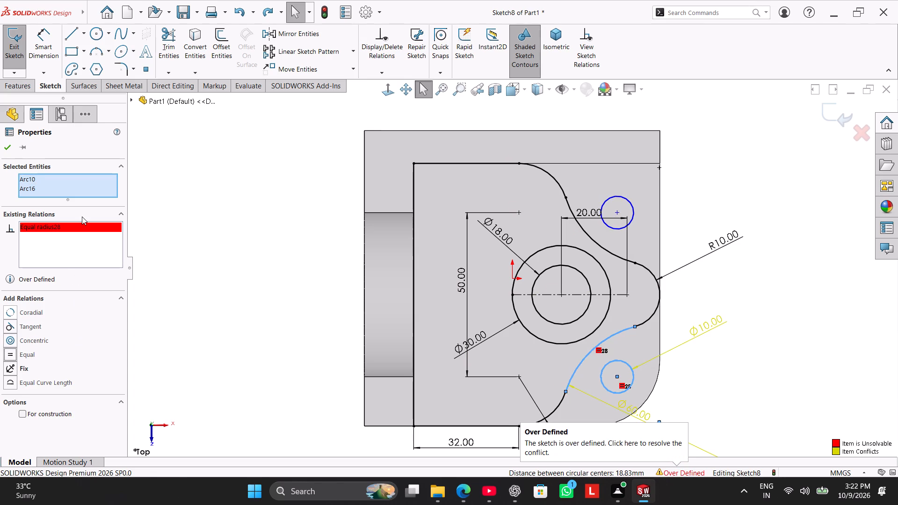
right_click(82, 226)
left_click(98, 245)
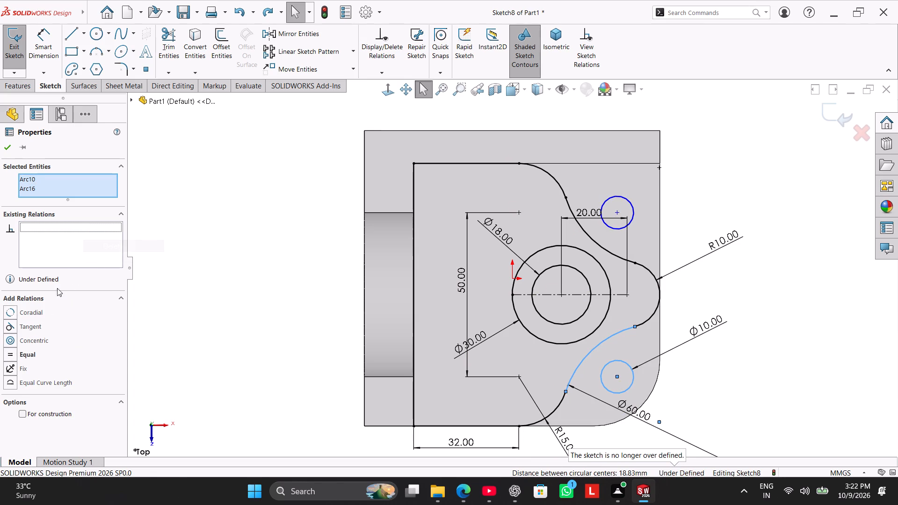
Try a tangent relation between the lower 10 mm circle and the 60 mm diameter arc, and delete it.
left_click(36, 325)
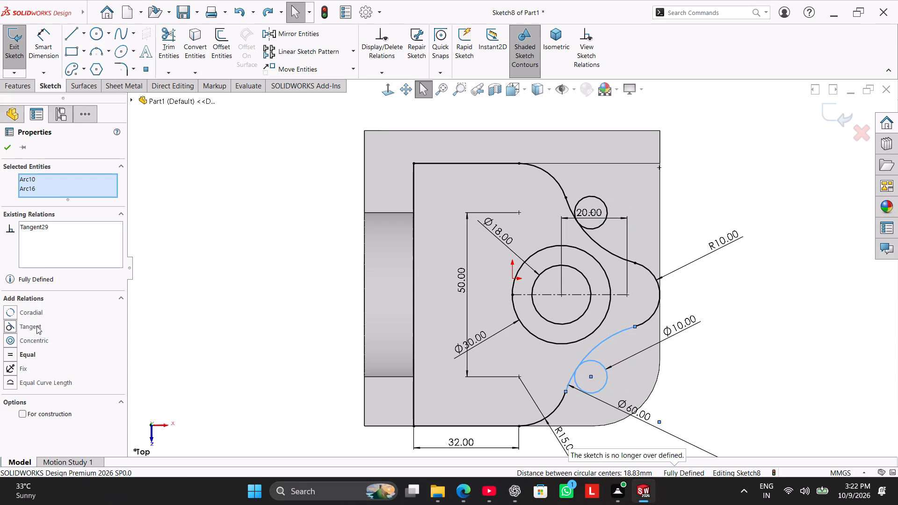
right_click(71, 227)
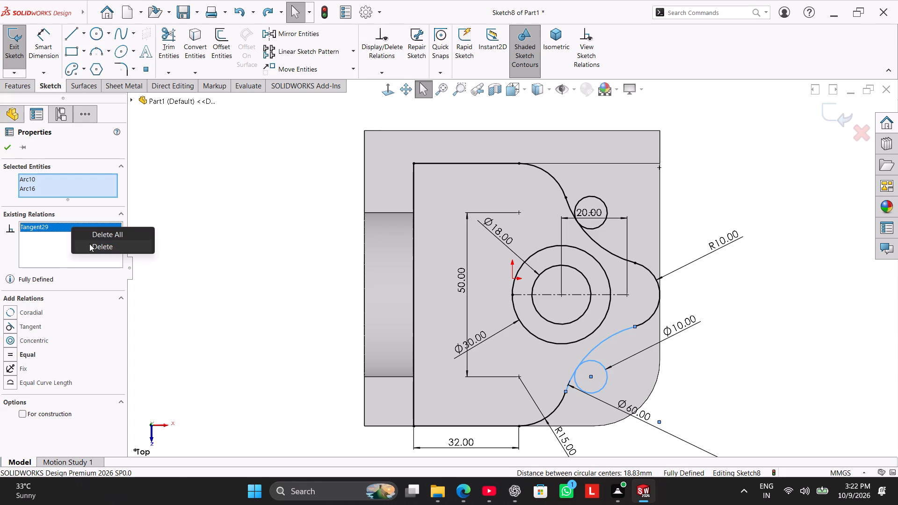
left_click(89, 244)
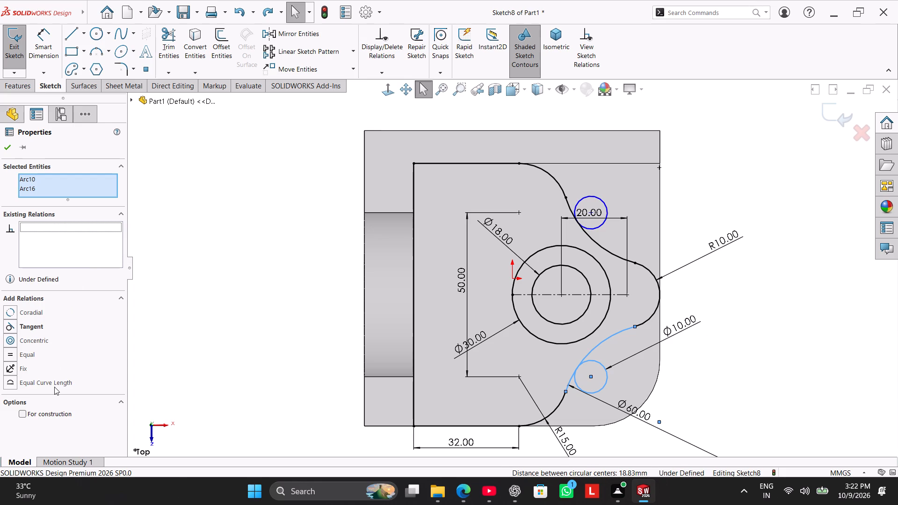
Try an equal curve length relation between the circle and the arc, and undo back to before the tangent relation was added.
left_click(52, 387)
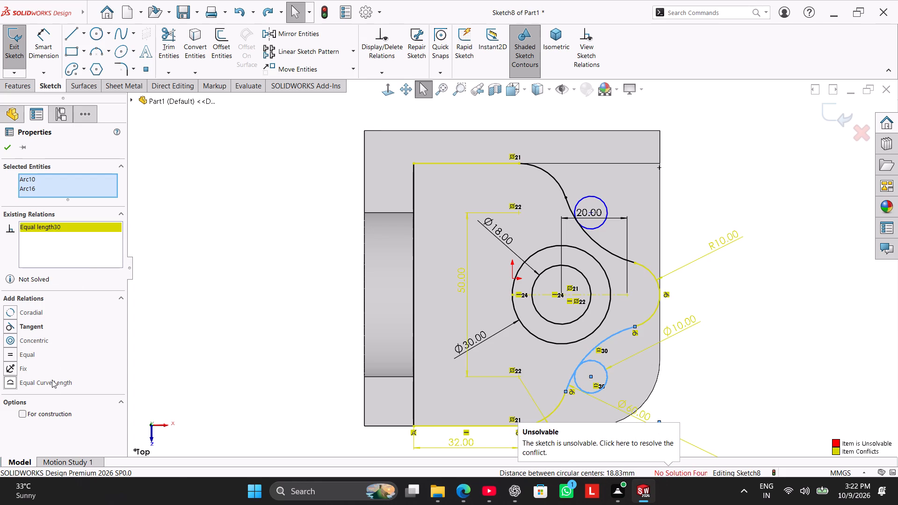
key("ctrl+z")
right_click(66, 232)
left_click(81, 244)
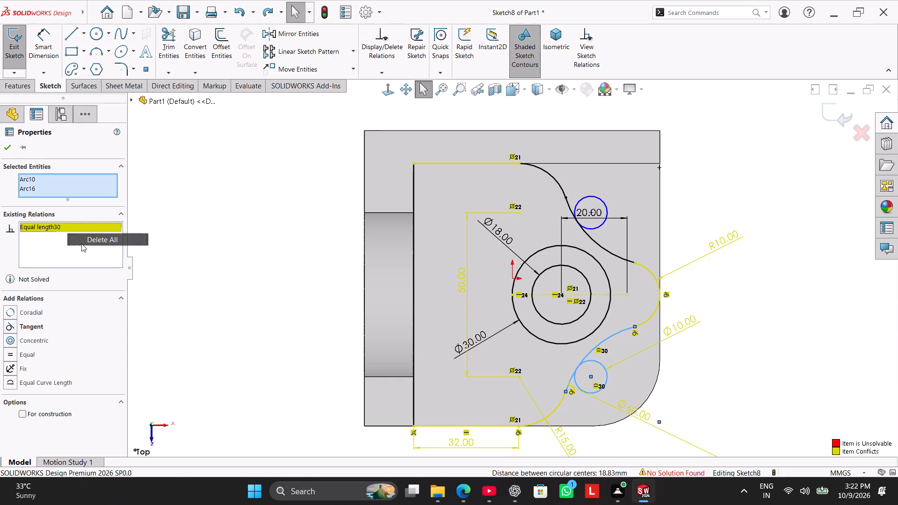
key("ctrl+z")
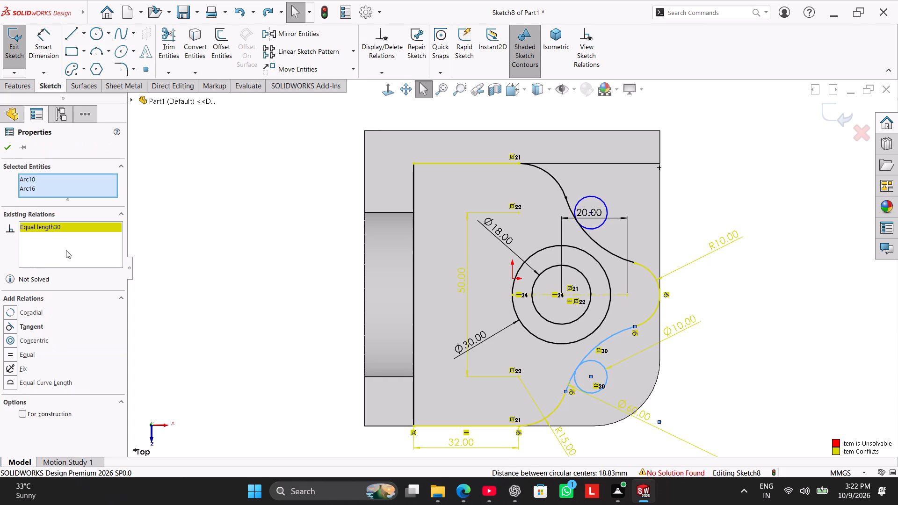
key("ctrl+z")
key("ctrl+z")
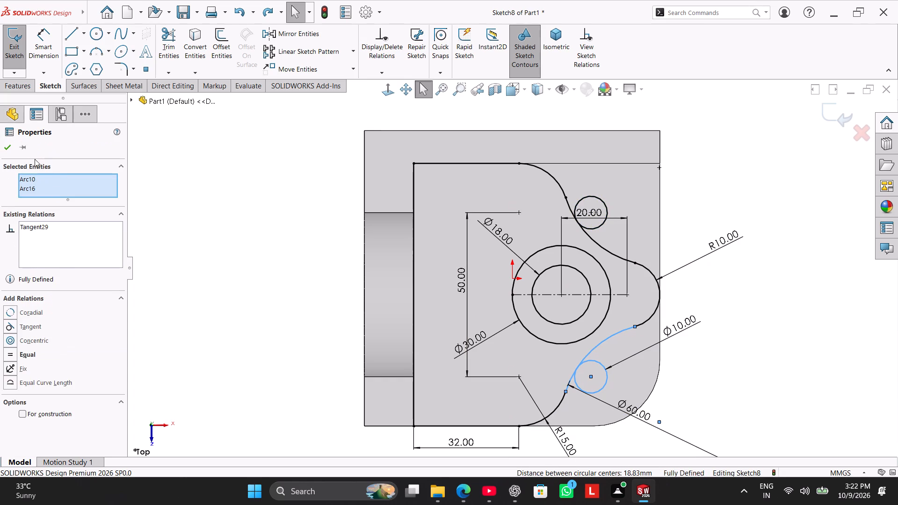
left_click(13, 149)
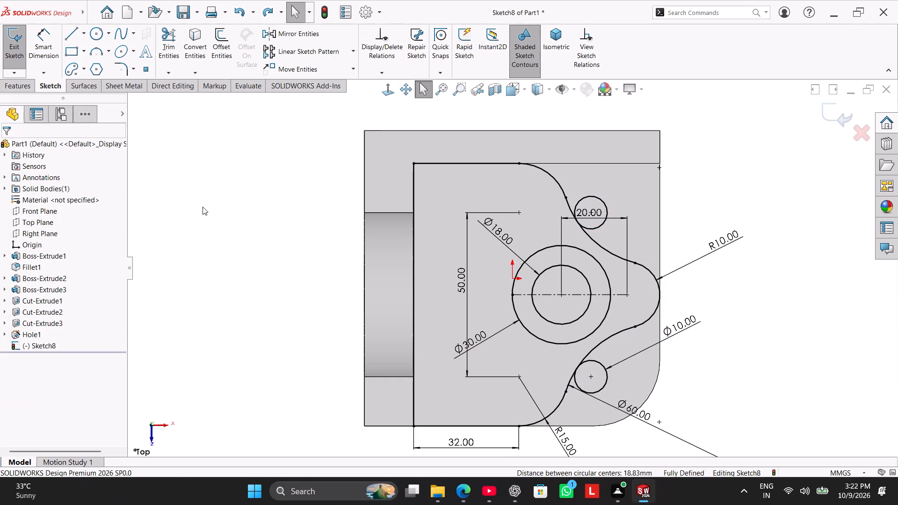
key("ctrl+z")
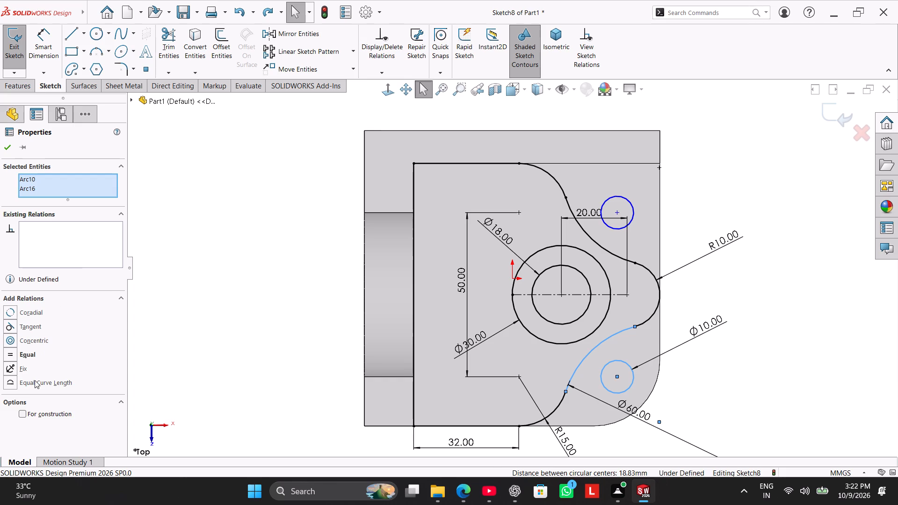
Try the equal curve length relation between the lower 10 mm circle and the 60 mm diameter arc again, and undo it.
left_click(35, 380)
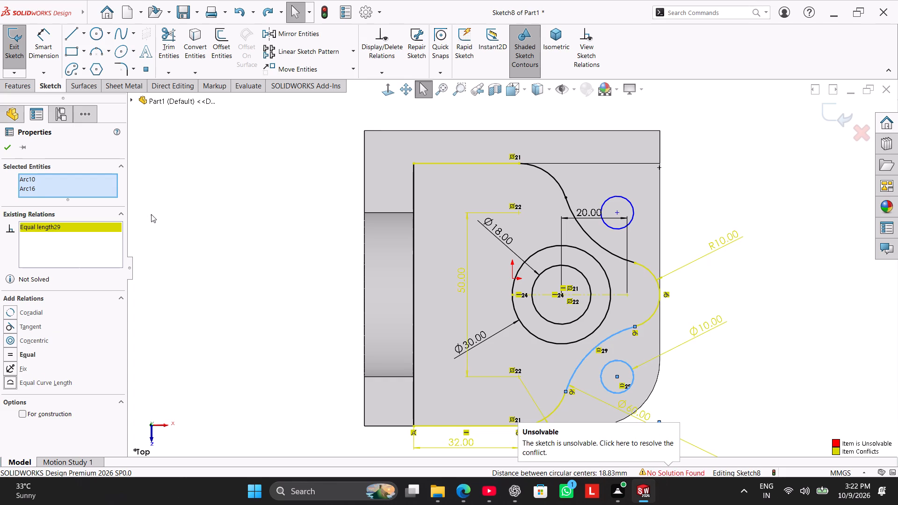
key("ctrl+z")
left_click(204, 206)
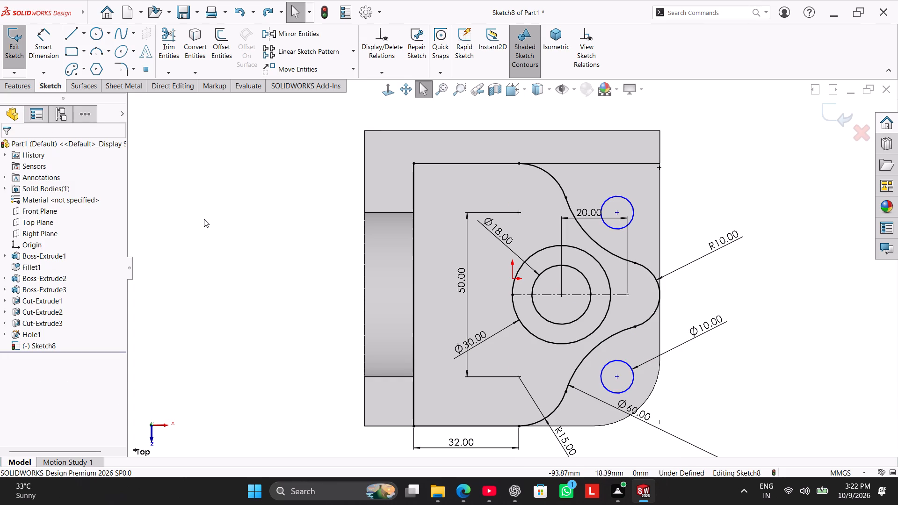
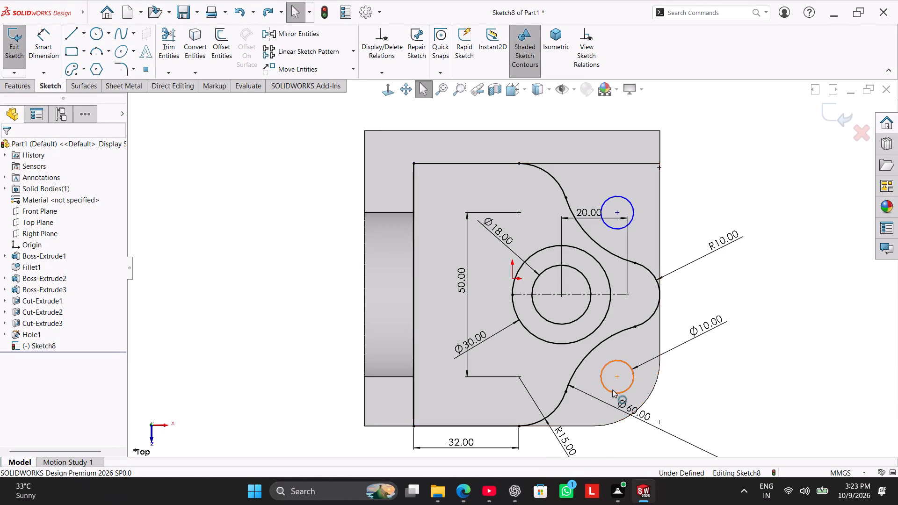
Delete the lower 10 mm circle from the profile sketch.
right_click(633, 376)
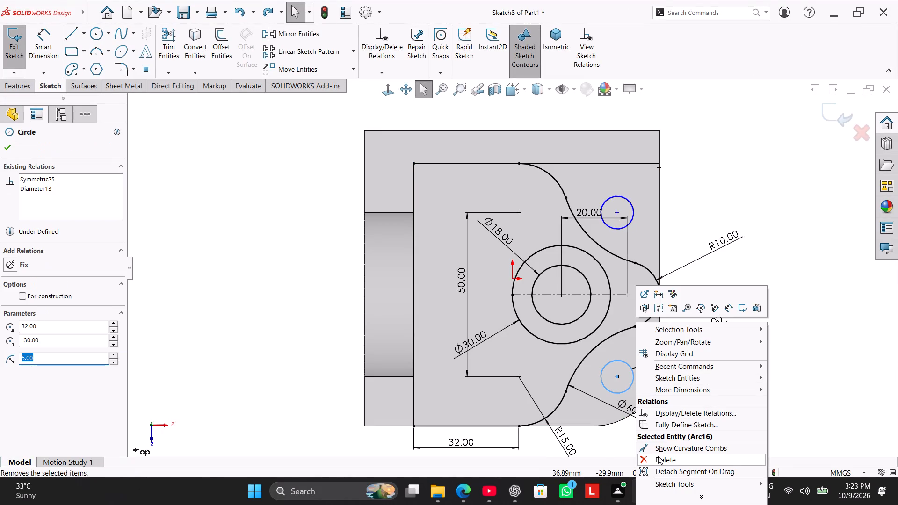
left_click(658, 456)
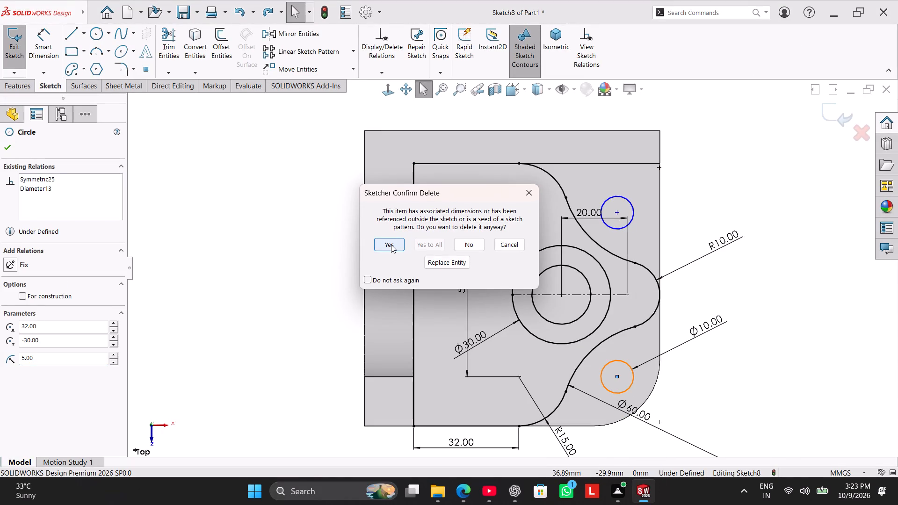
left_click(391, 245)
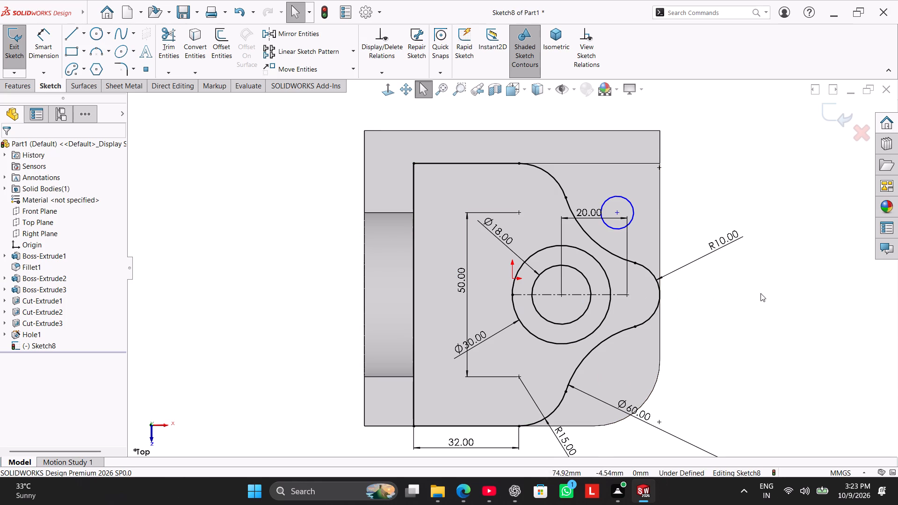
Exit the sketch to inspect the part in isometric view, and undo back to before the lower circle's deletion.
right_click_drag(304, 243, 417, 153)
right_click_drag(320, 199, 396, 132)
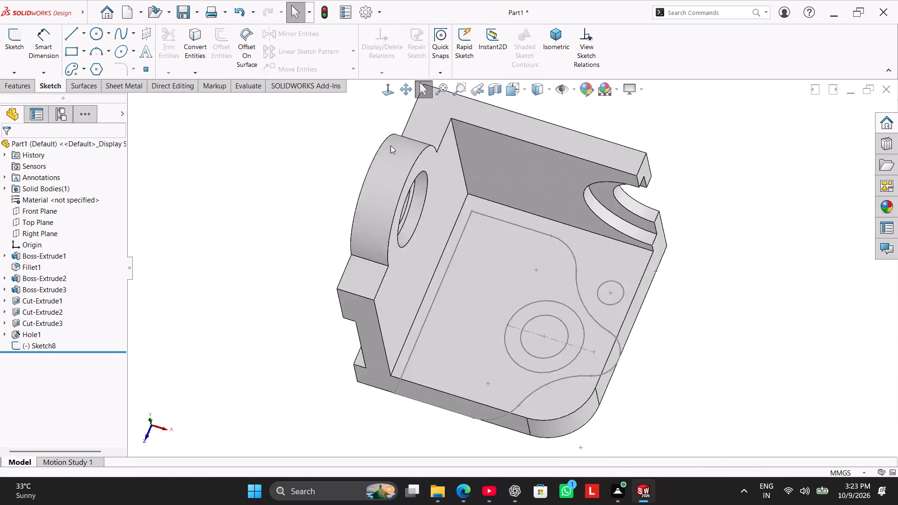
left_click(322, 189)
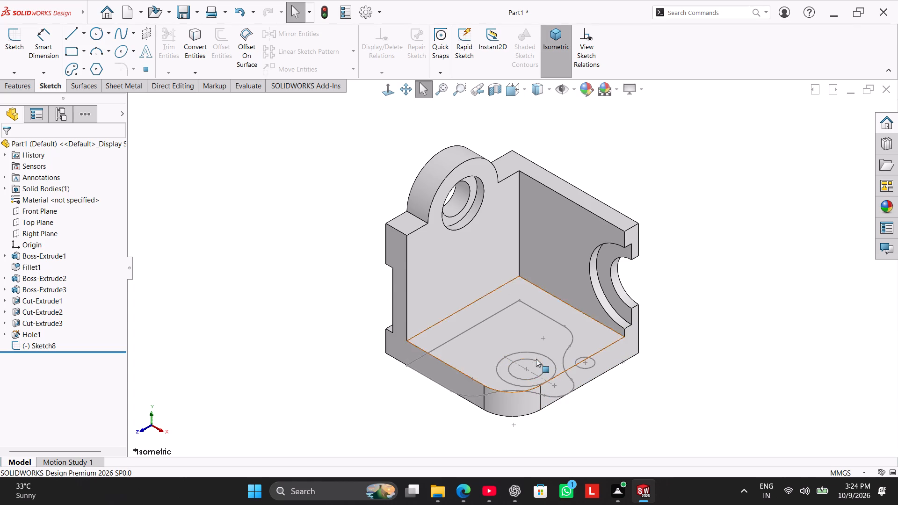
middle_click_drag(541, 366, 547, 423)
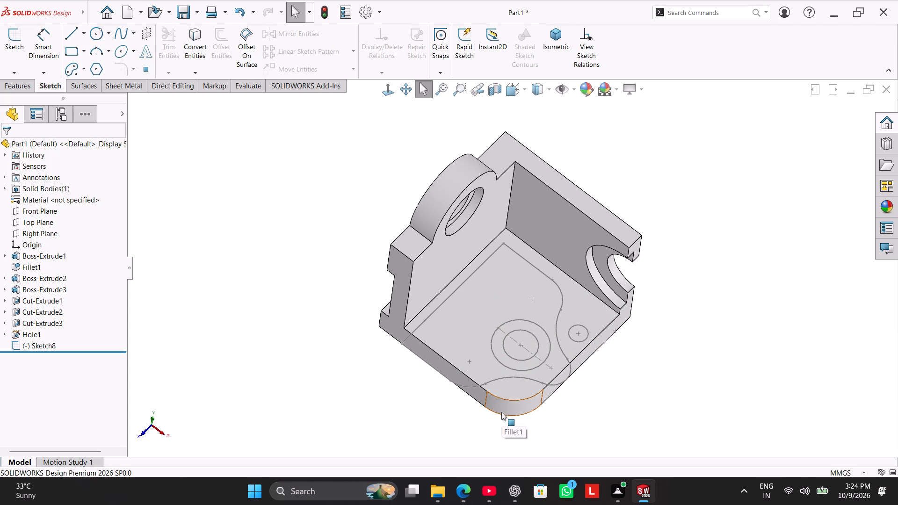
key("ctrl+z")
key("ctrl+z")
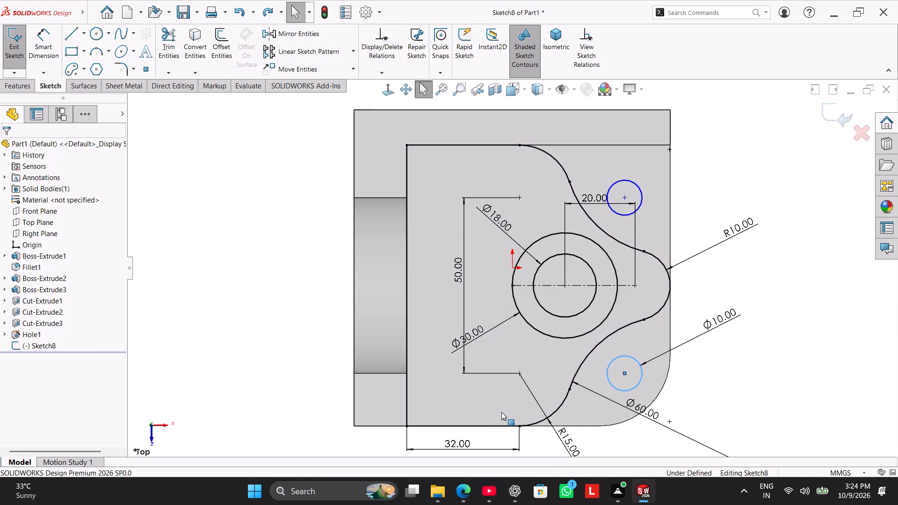
Exit the profile sketch with both 10 mm circles kept, and show the part in isometric view.
right_click_drag(353, 204, 371, 184)
right_click_drag(283, 257, 332, 183)
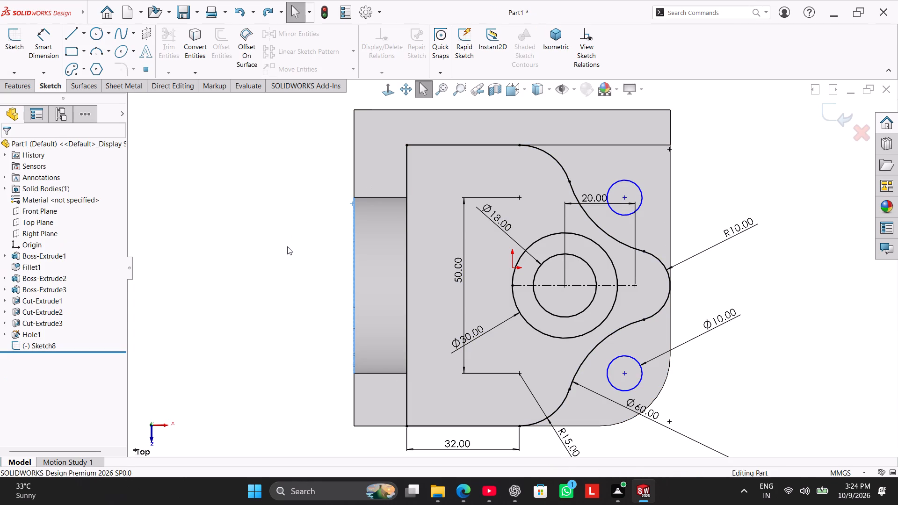
right_click_drag(286, 247, 365, 169)
left_click(296, 240)
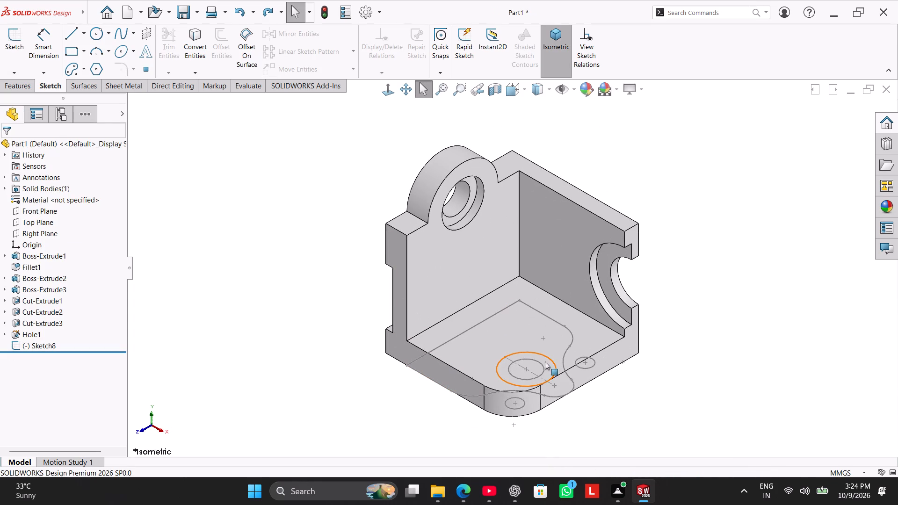
middle_click_drag(541, 421, 545, 483)
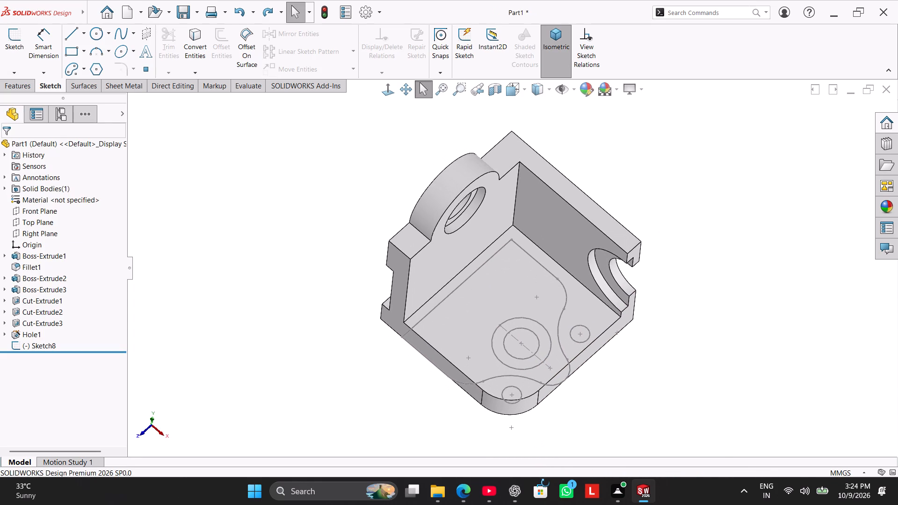
middle_click_drag(545, 483, 531, 419)
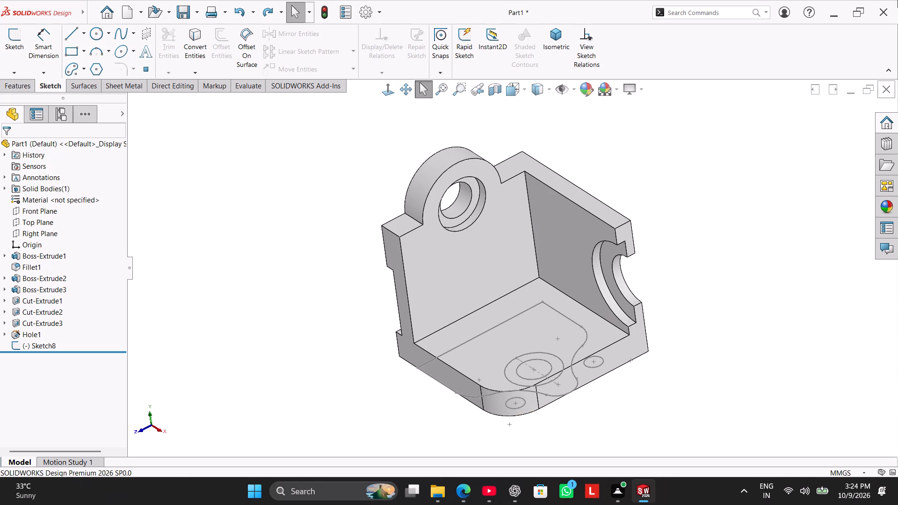
Open the fillet on the base plate's rounded corner for editing.
right_click(19, 261)
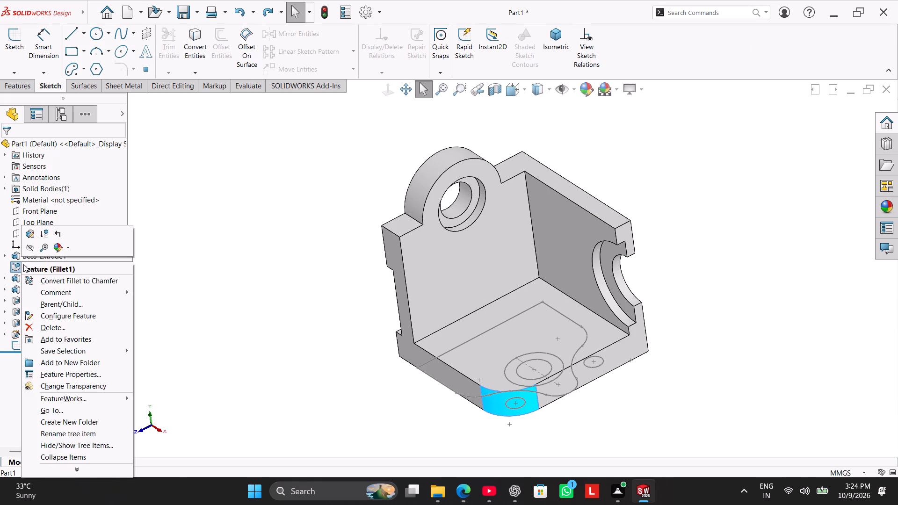
left_click(167, 230)
right_click(34, 264)
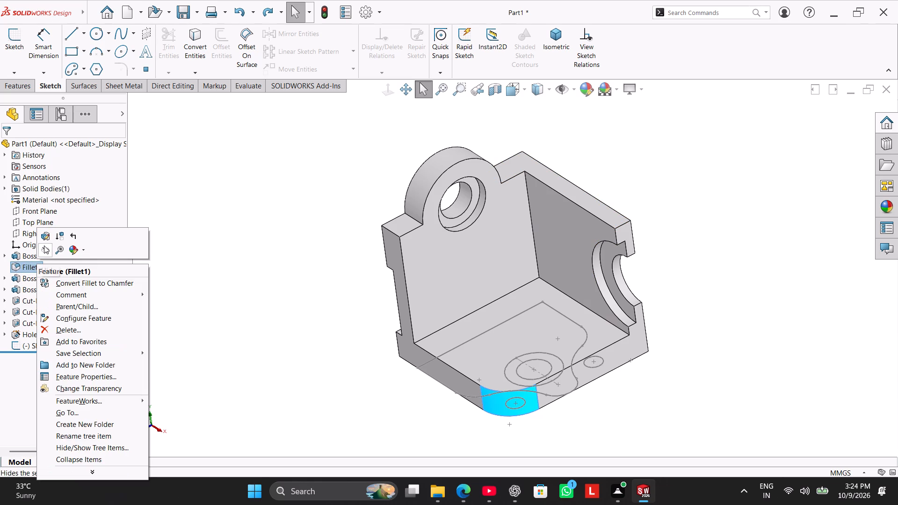
left_click(46, 238)
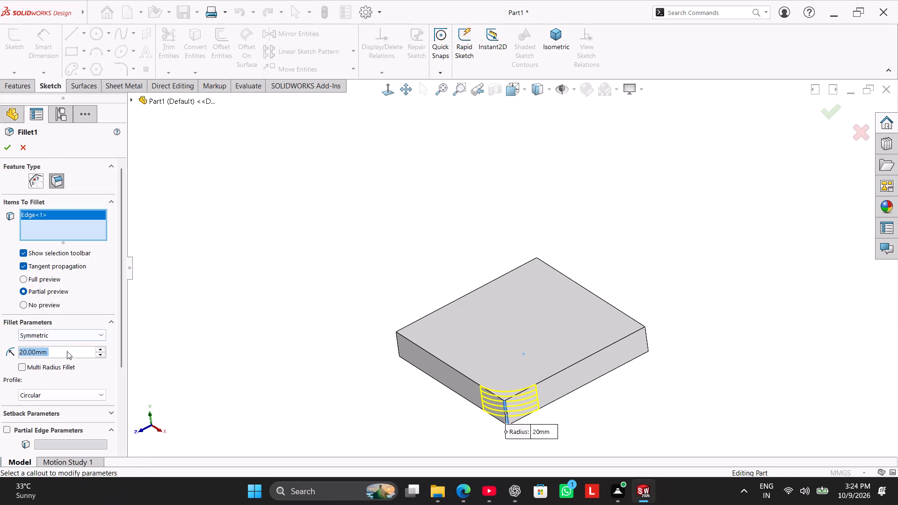
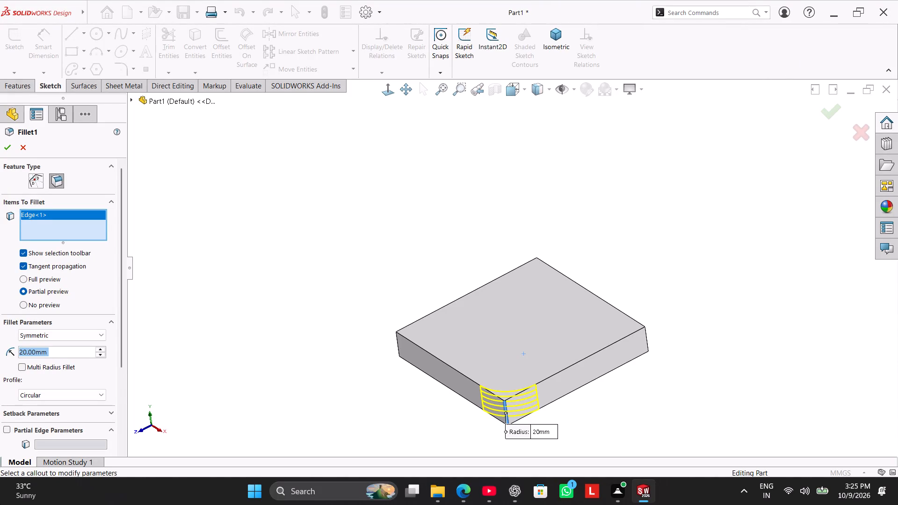
Set the base corner fillet's radius to 12 mm and accept the edited feature.
type("12")
key("Return")
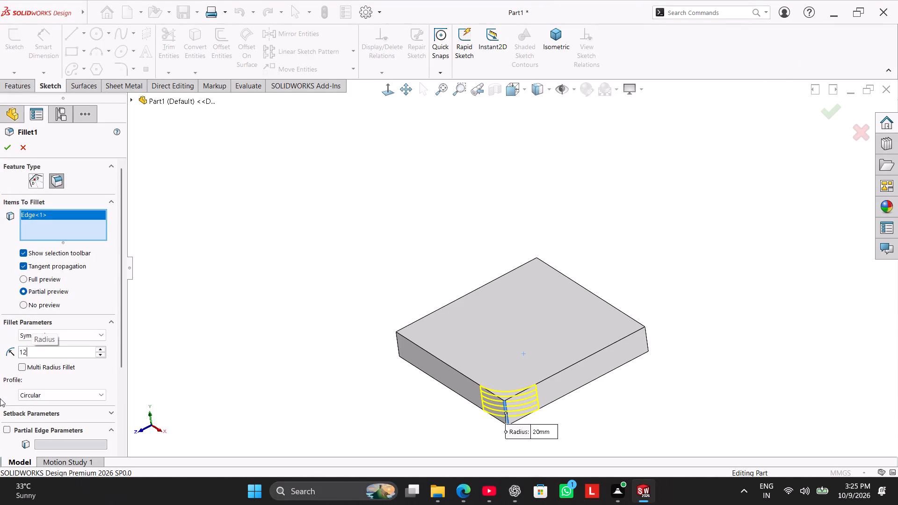
left_click(10, 144)
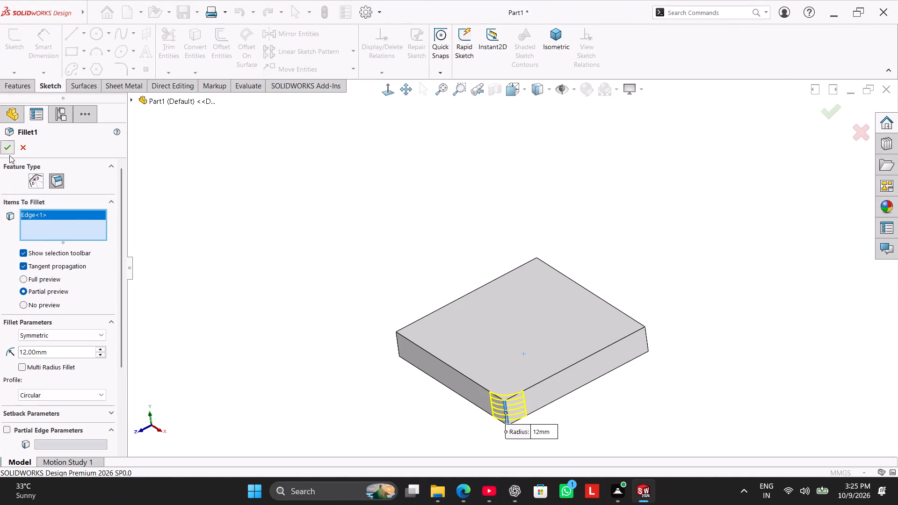
left_click(275, 346)
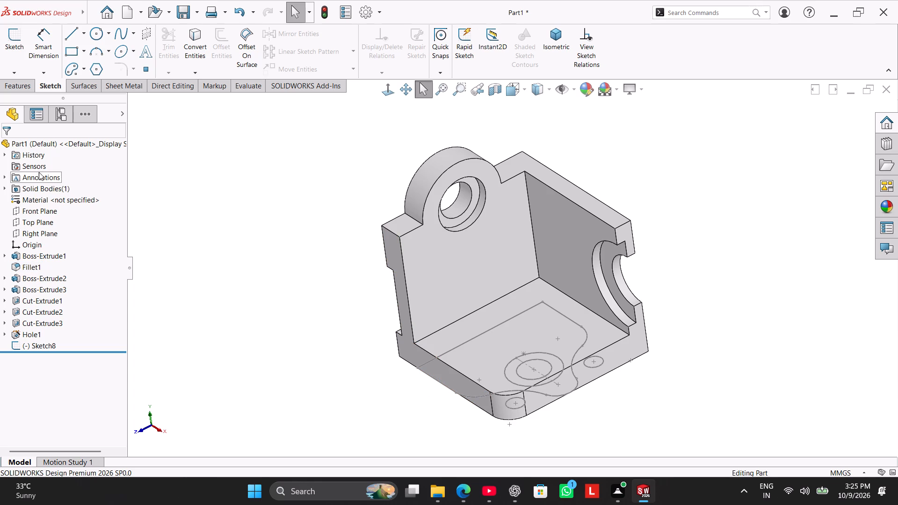
Reopen the profile sketch on the base and set the lower small circle's diameter to 12 mm.
double_click(504, 324)
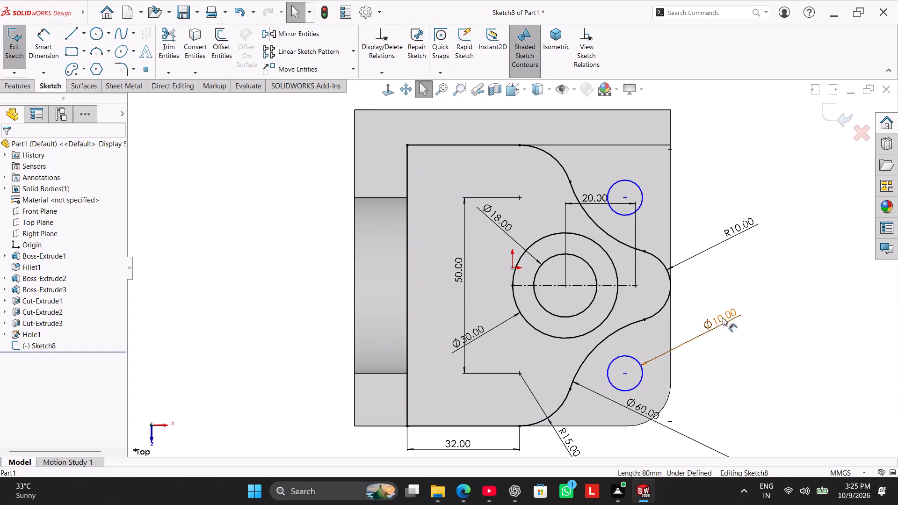
double_click(723, 317)
key("1")
key("2")
key("Return")
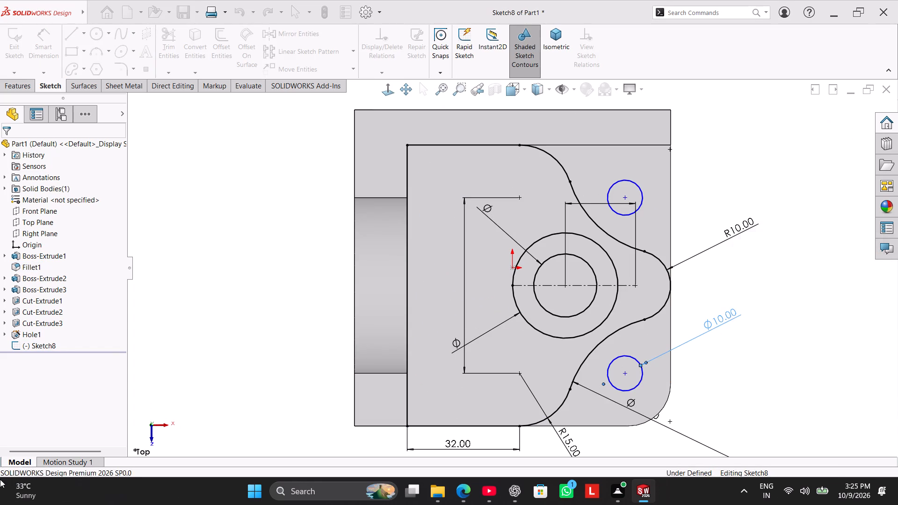
right_click(806, 176)
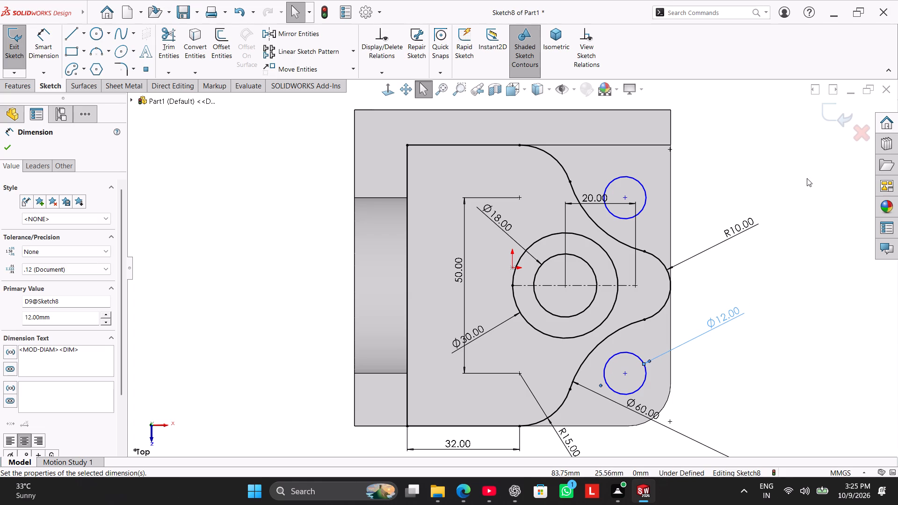
left_click(744, 162)
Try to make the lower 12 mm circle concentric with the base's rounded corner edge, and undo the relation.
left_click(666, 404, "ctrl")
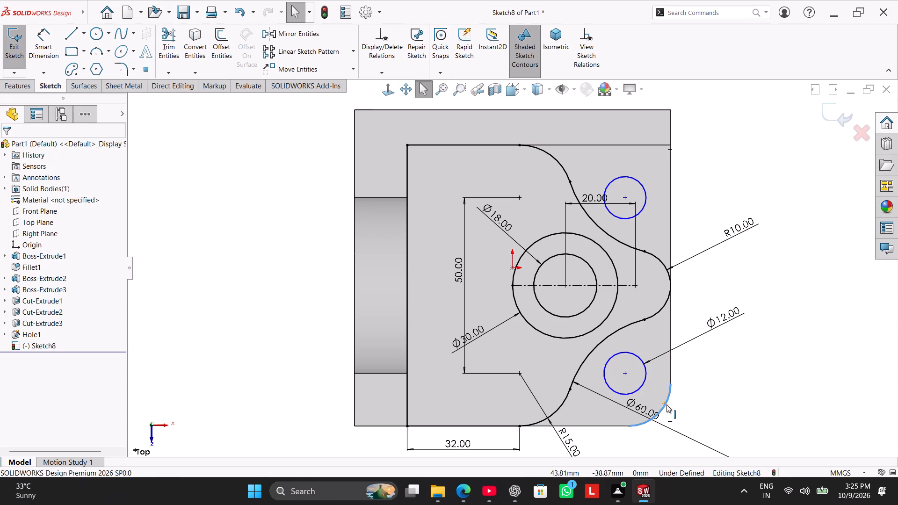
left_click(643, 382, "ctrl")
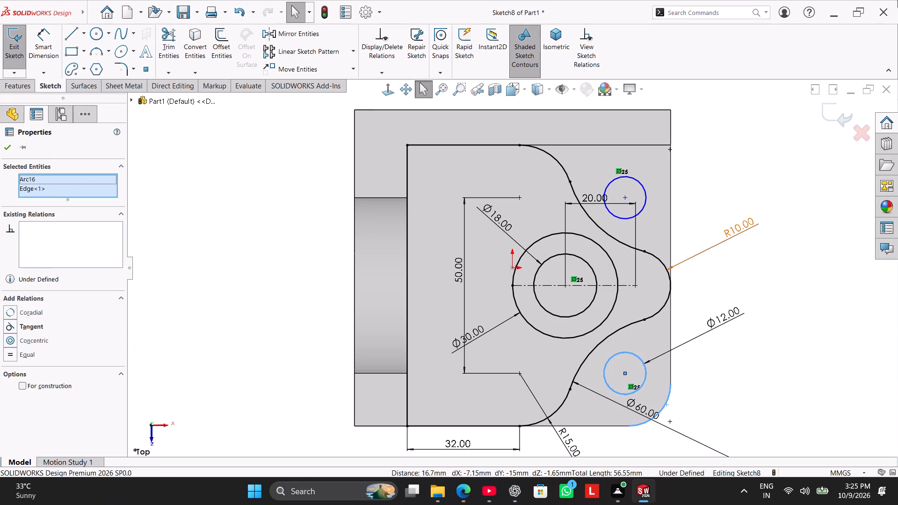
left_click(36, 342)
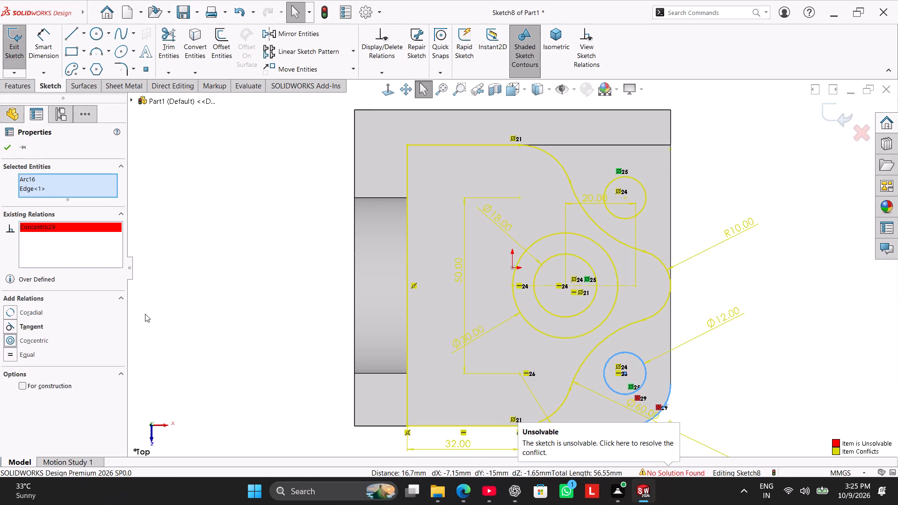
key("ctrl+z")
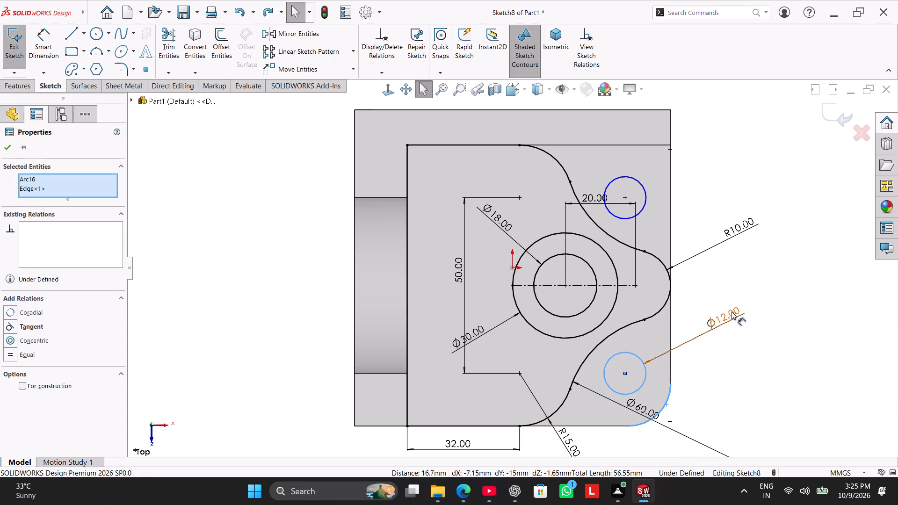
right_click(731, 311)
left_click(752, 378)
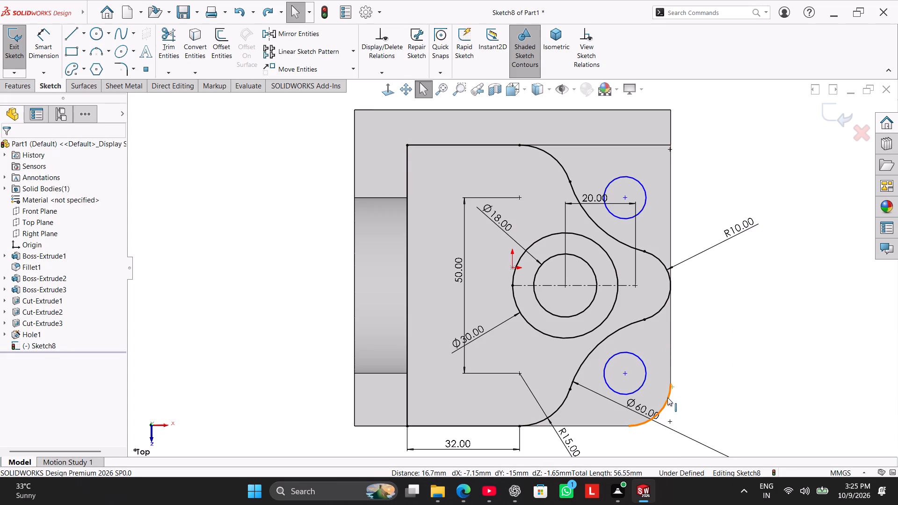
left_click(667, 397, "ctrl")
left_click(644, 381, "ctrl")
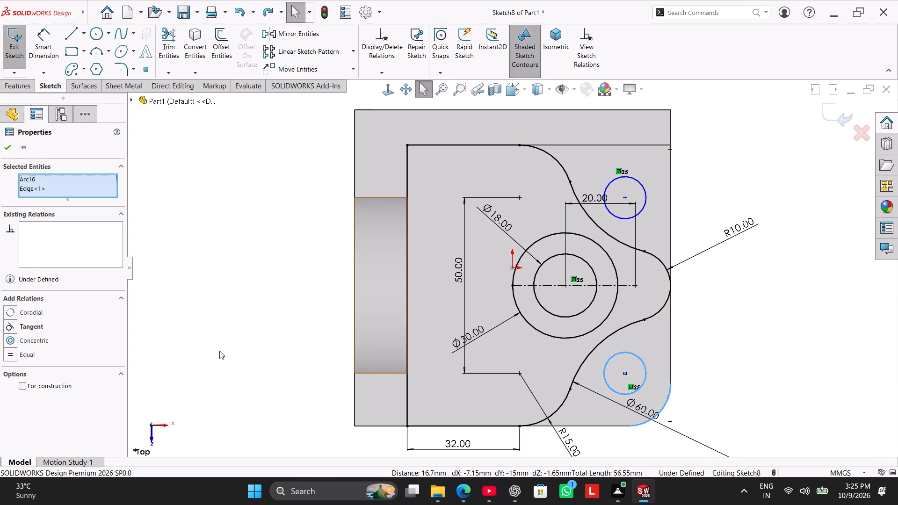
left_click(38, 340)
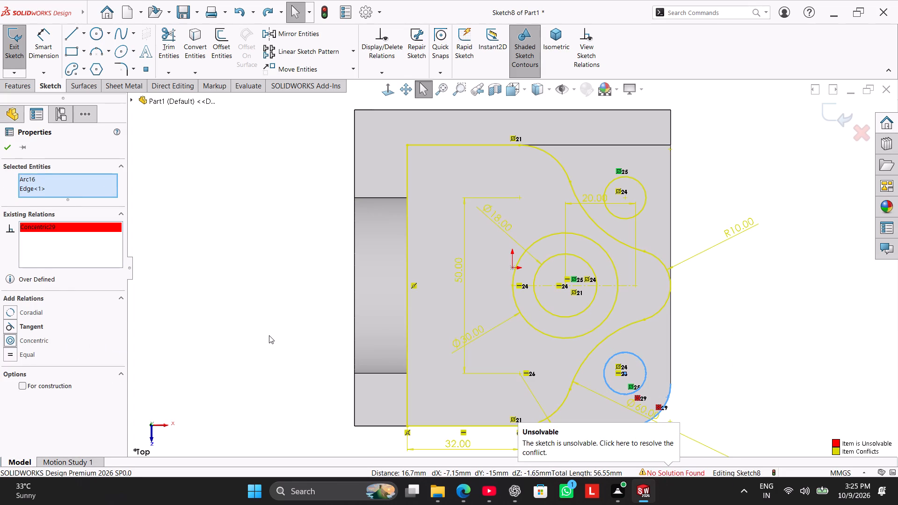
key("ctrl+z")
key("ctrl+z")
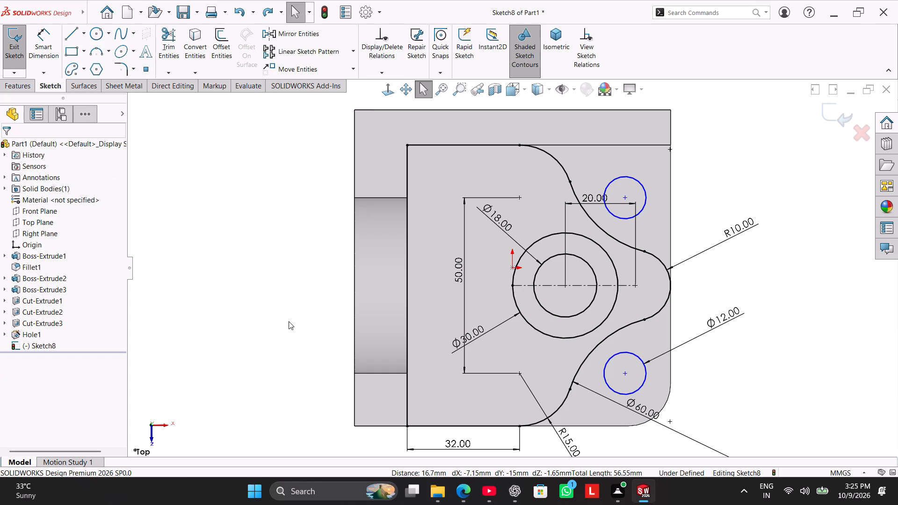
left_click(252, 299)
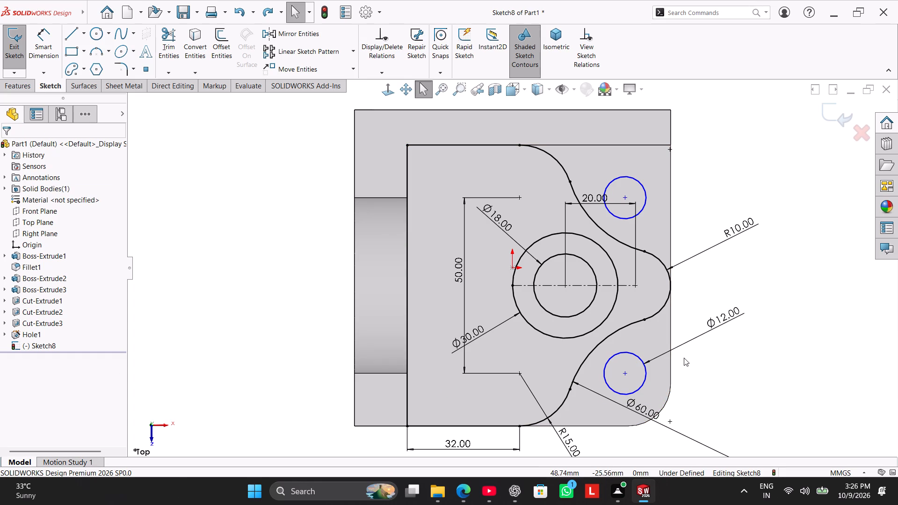
Exit the profile sketch and show the part in isometric view.
right_click_drag(246, 302, 319, 227)
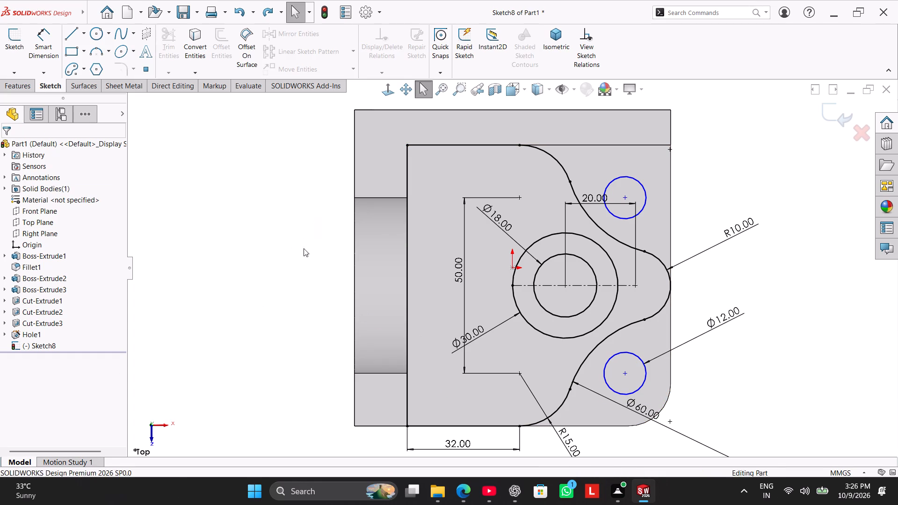
right_click_drag(278, 273, 384, 177)
left_click(294, 241)
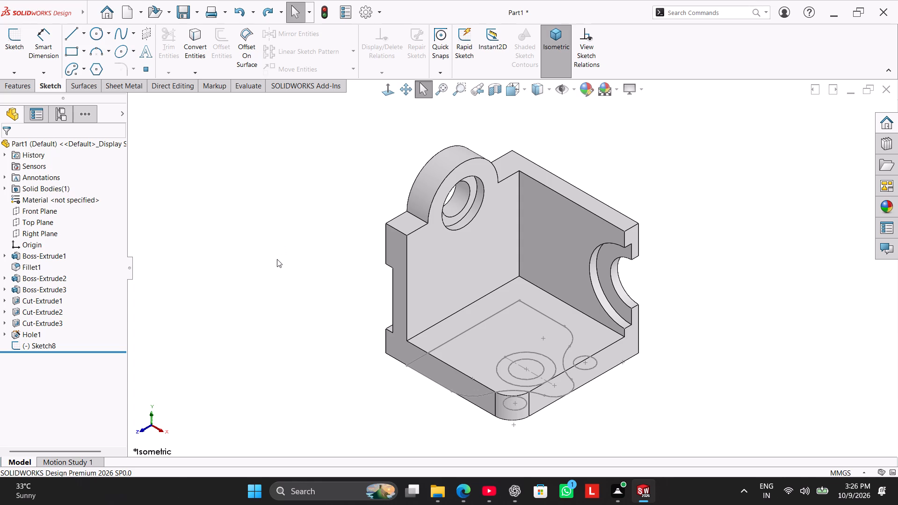
Open the profile sketch on the base for editing.
double_click(537, 313)
left_click(226, 324)
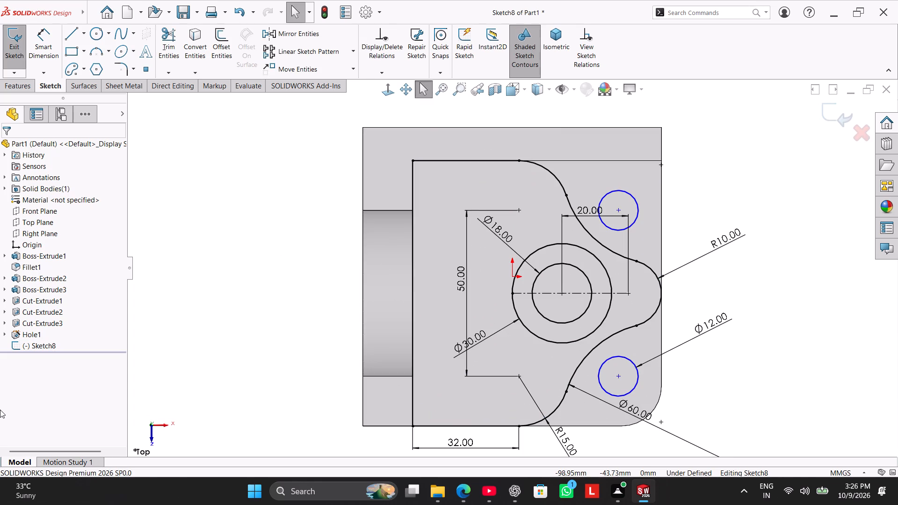
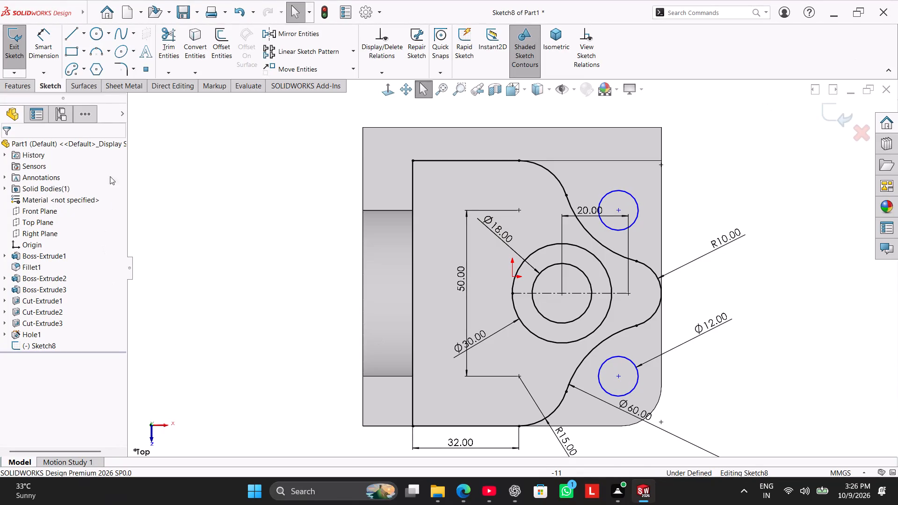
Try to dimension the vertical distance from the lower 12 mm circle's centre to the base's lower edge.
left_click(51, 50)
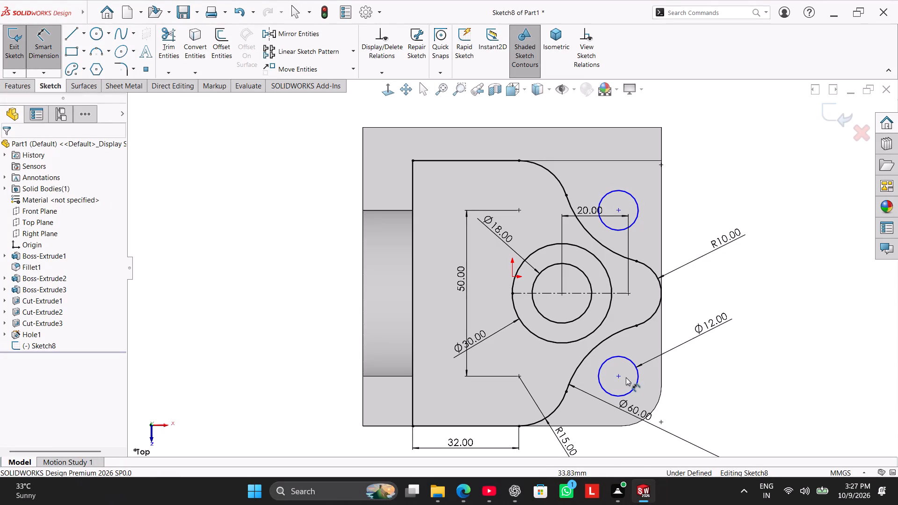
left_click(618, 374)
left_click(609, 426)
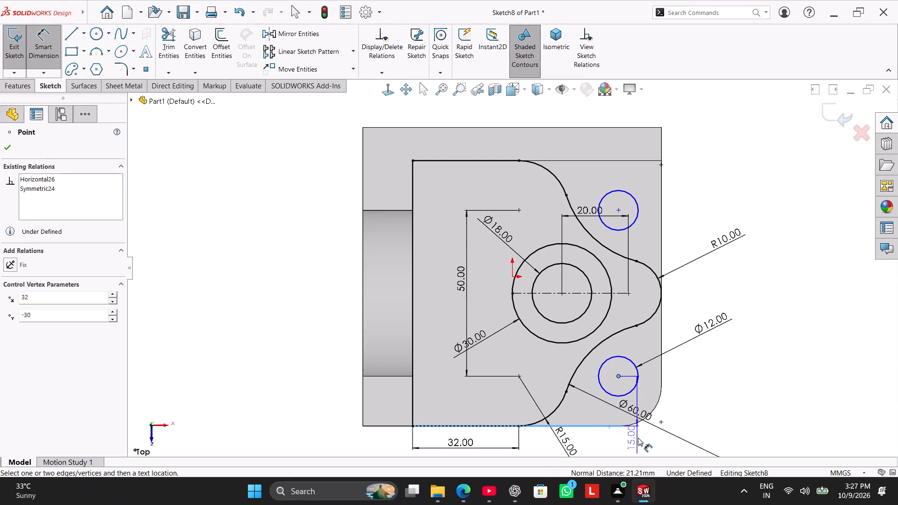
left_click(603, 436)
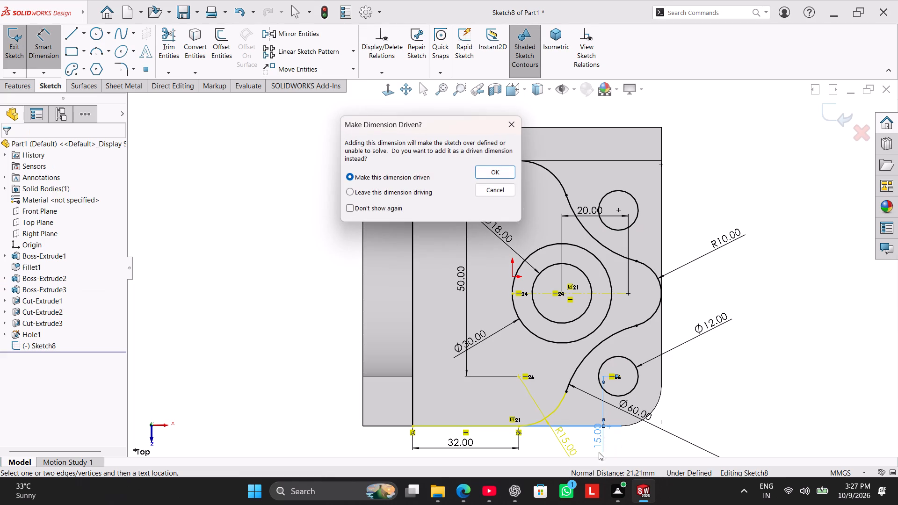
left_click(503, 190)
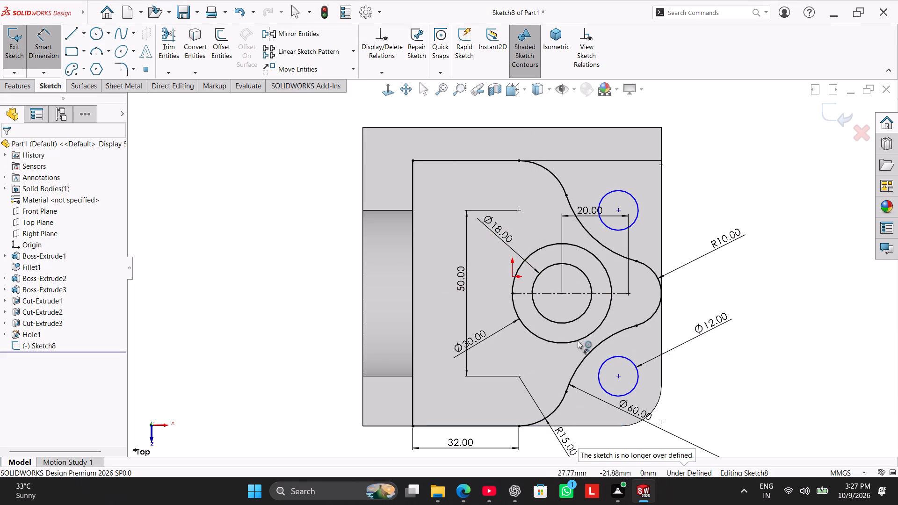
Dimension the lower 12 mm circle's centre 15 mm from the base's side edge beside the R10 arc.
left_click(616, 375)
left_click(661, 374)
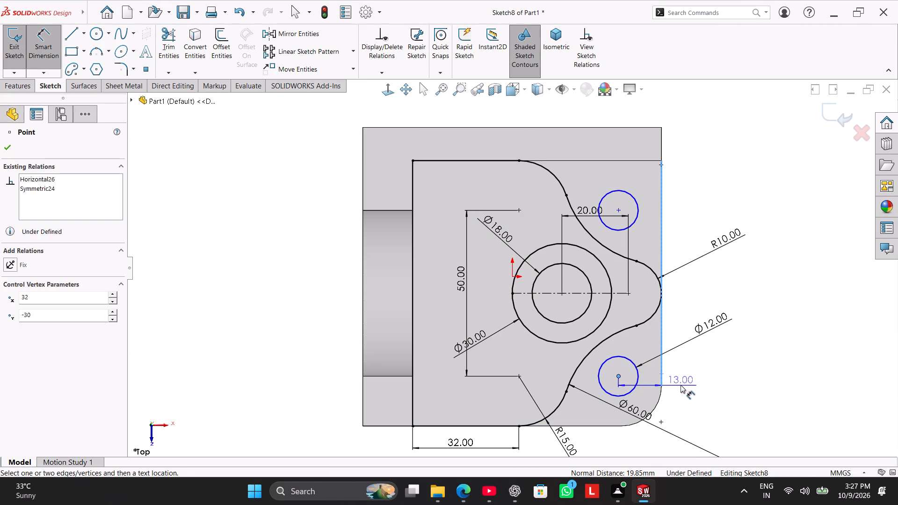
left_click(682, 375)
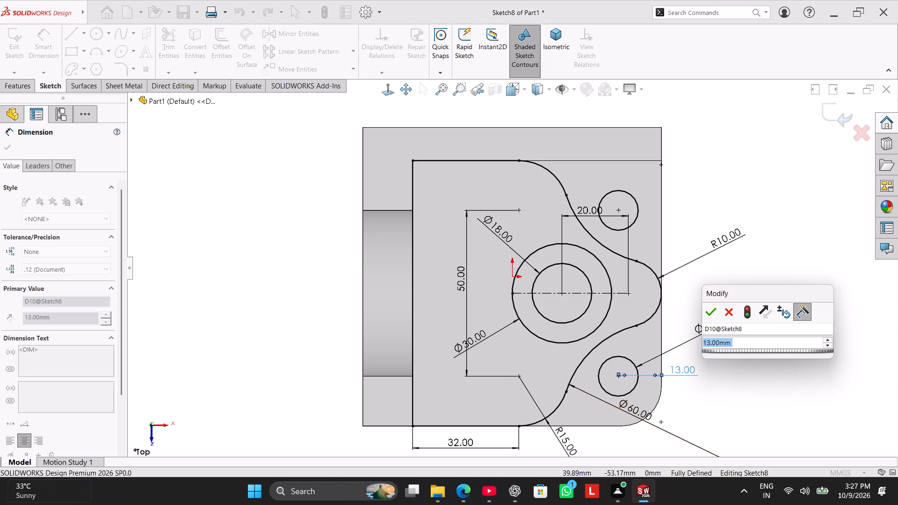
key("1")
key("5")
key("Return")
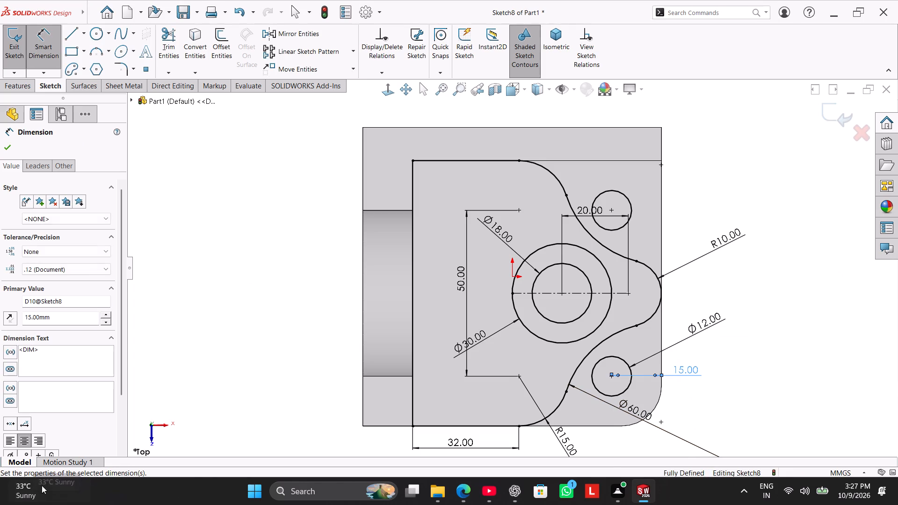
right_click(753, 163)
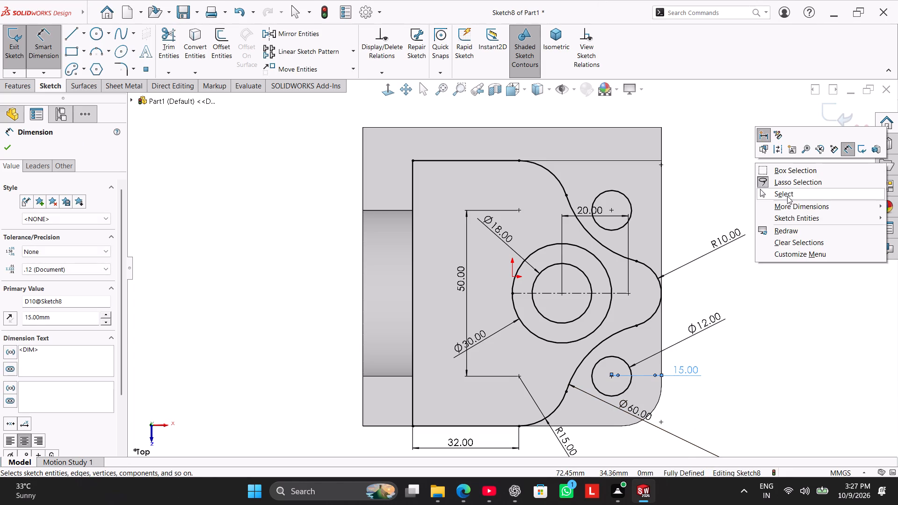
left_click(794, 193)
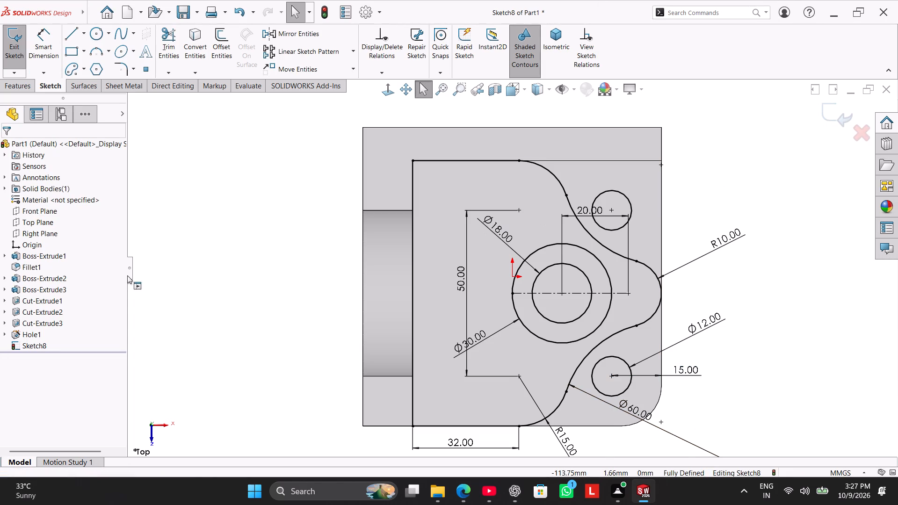
Exit the profile sketch, open the base's corner fillet to check its settings in isometric view, and cancel the edit.
left_click(16, 264)
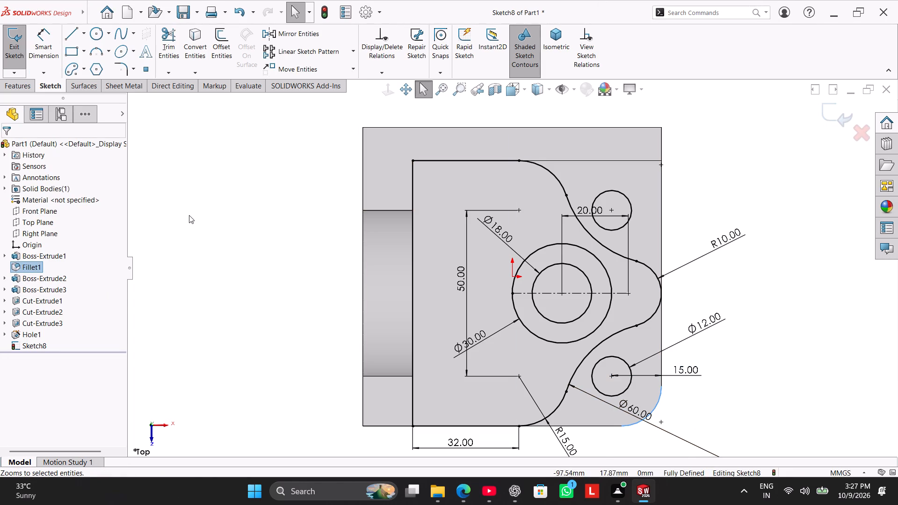
right_click(189, 215)
left_click(162, 246)
right_click_drag(162, 246, 264, 155)
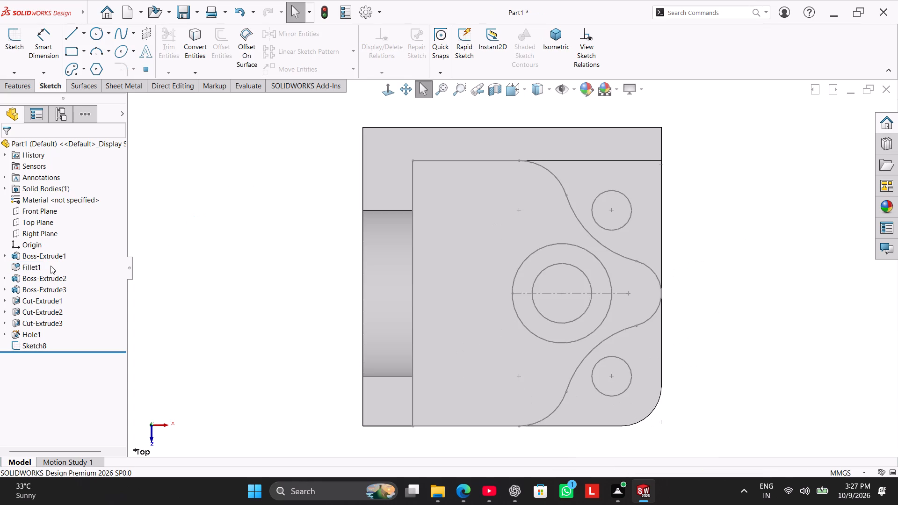
left_click(38, 265)
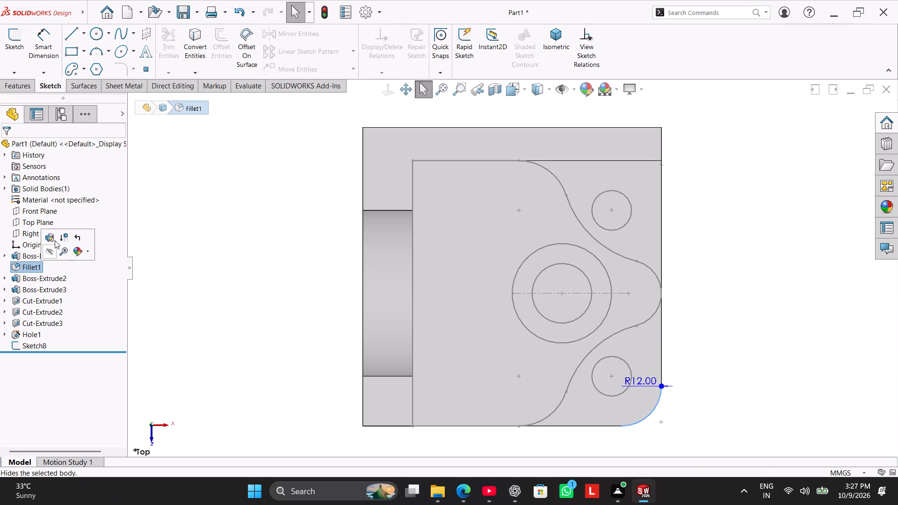
left_click(55, 240)
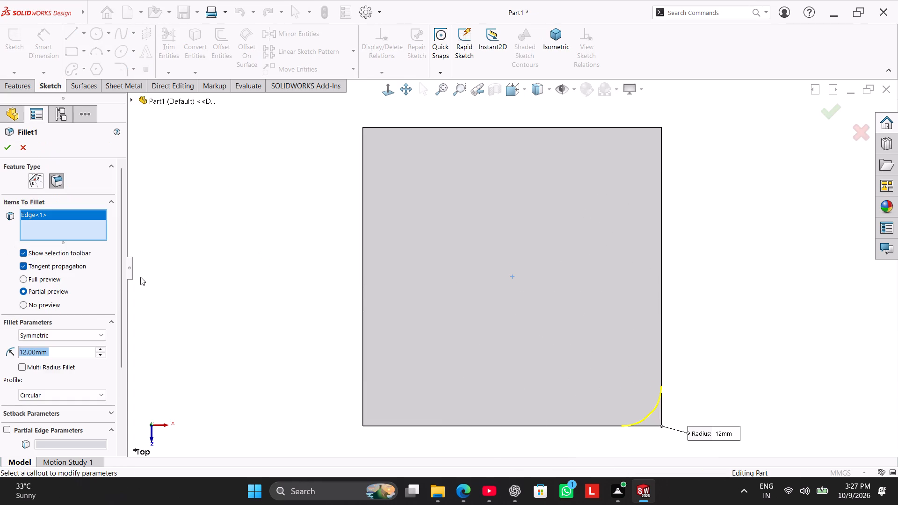
right_click_drag(206, 283, 669, 35)
right_click_drag(349, 188, 448, 136)
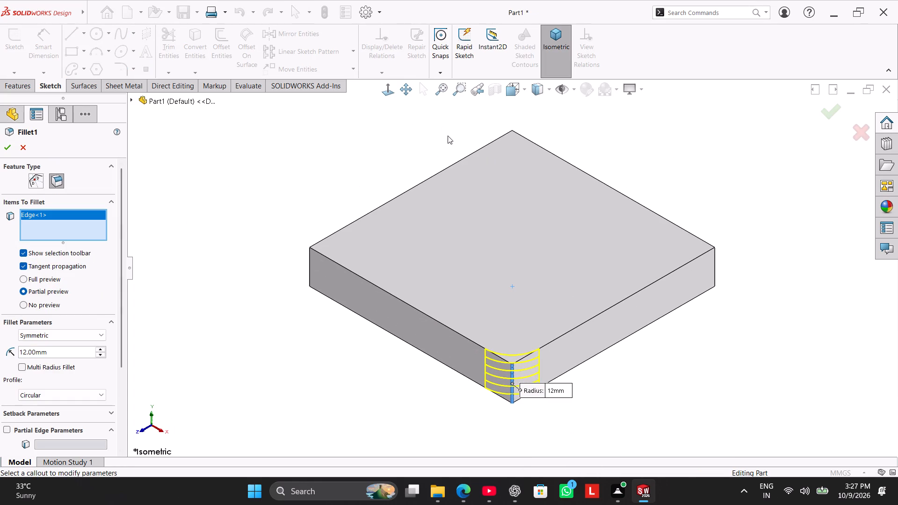
right_click_drag(305, 186, 333, 139)
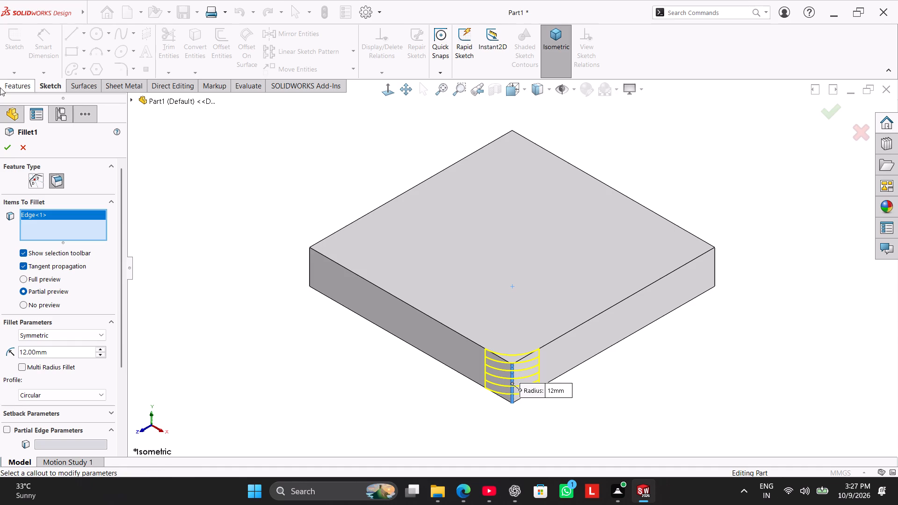
left_click(29, 146)
Reopen the profile sketch on the base and delete the 15 mm dimension between the lower small circle's centre and the side edge.
right_click_drag(159, 211, 233, 174)
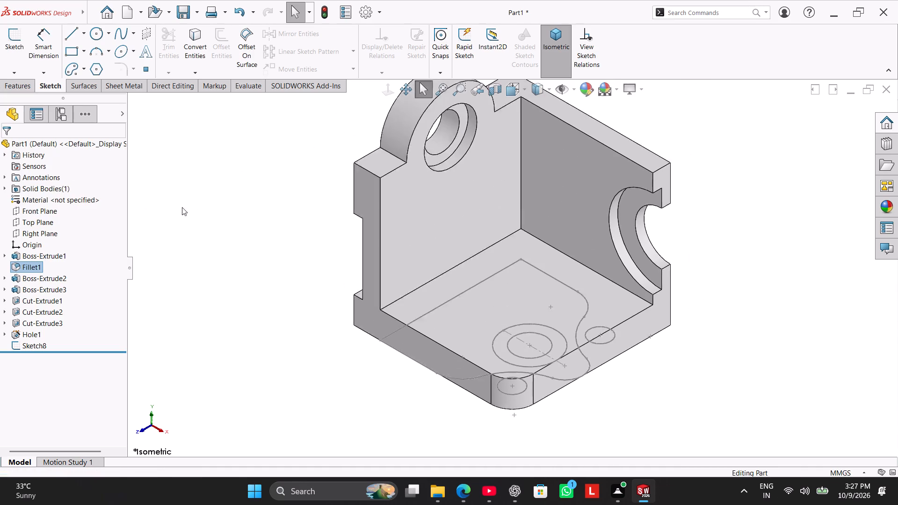
middle_click_drag(308, 260, 300, 353)
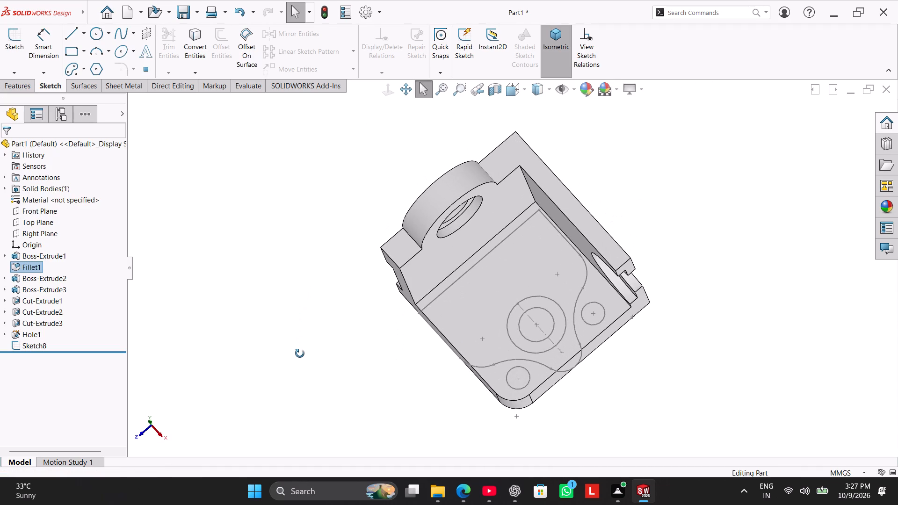
middle_click_drag(300, 353, 311, 337)
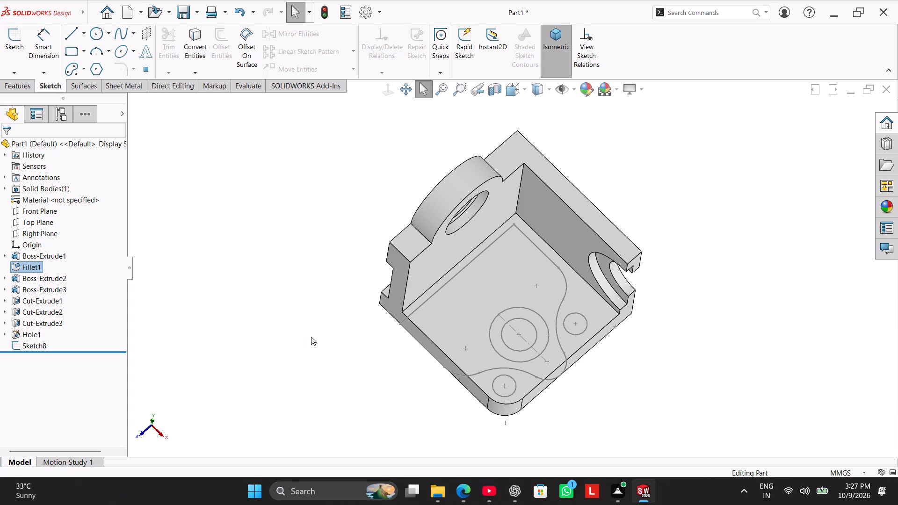
scroll(504, 391, "down", 4)
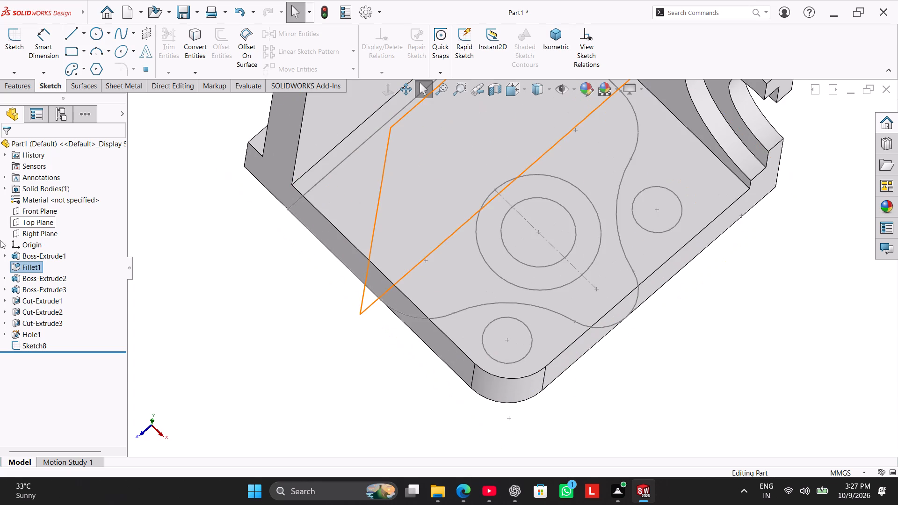
left_click(7, 38)
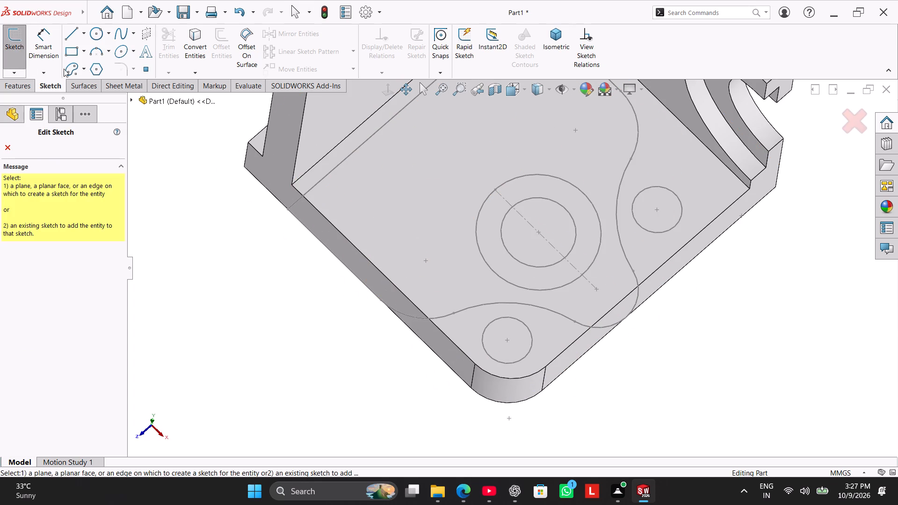
double_click(493, 303)
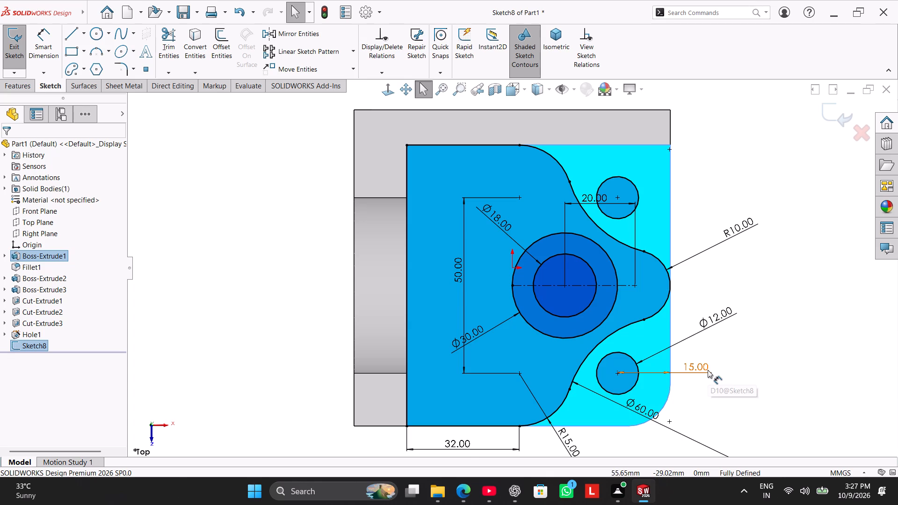
scroll(708, 370, "down", 2)
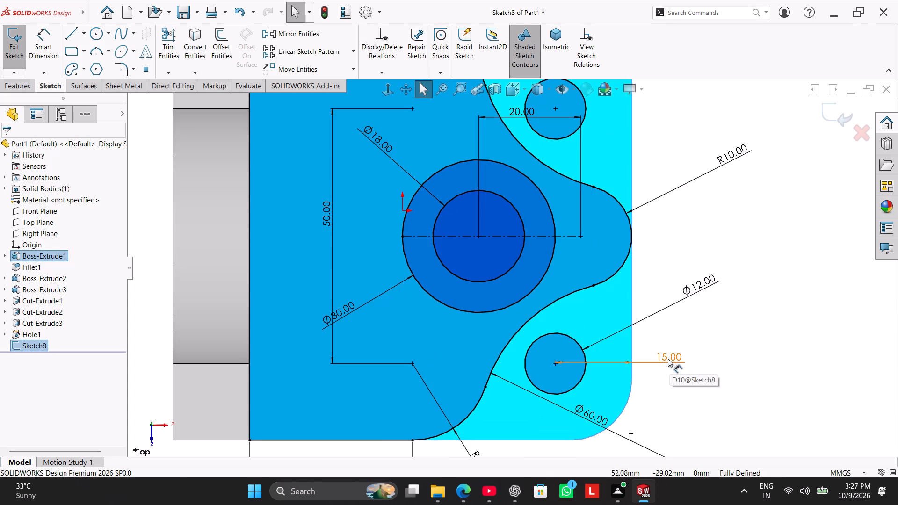
right_click(668, 359)
left_click(693, 370)
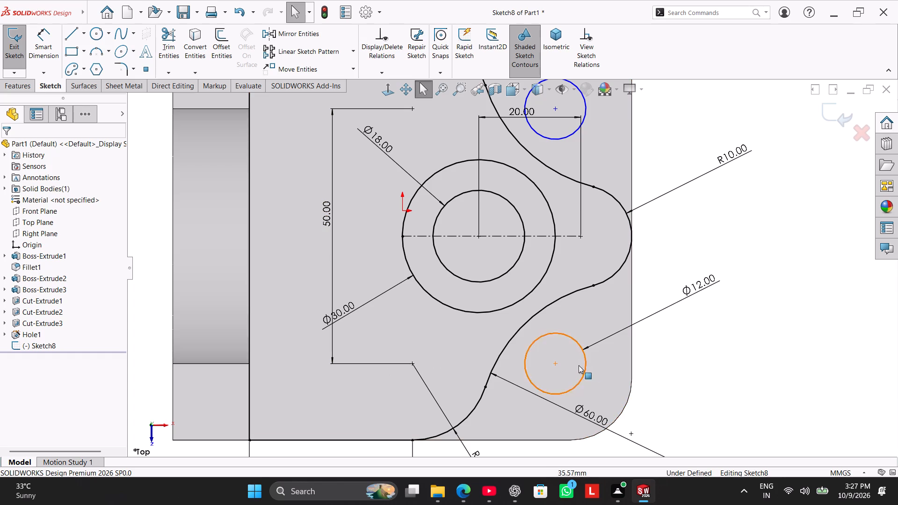
Show the sketch relations and delete the horizontal relation tying the lower 12 mm circle's centre to the R15 arc's centre.
left_click(582, 51)
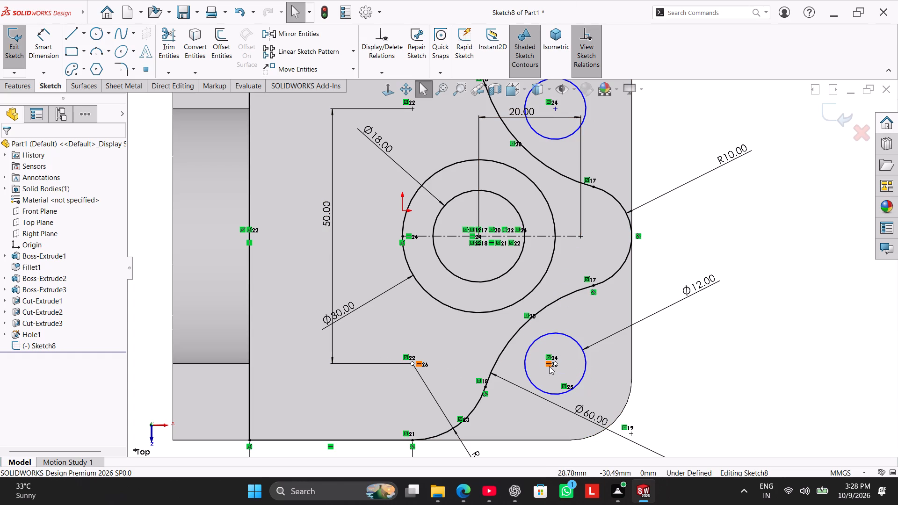
right_click(549, 366)
left_click(580, 475)
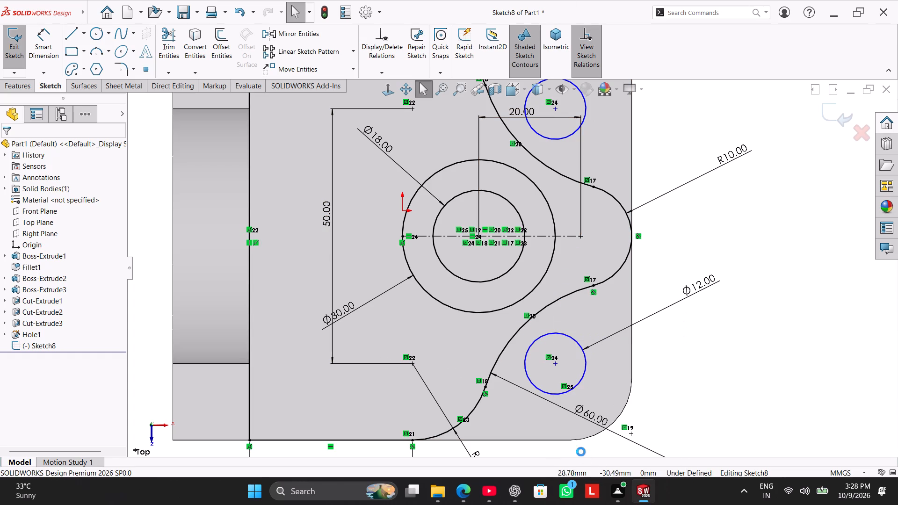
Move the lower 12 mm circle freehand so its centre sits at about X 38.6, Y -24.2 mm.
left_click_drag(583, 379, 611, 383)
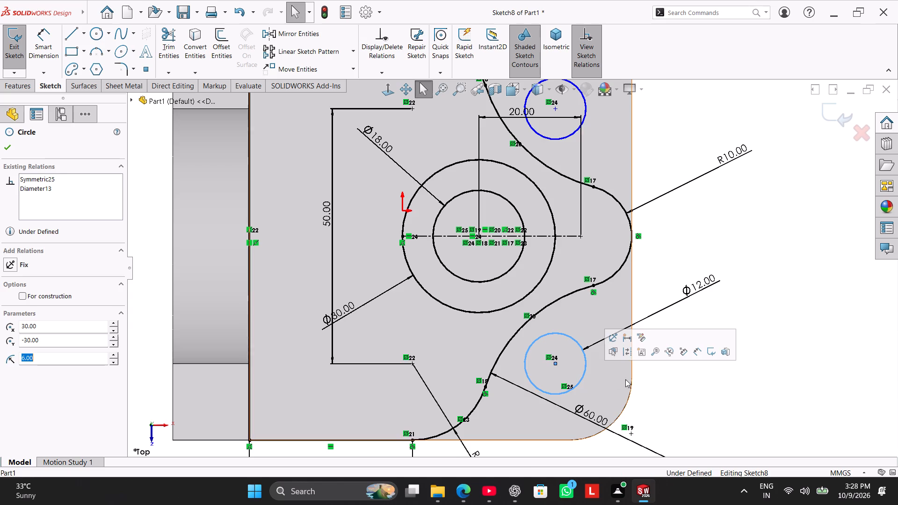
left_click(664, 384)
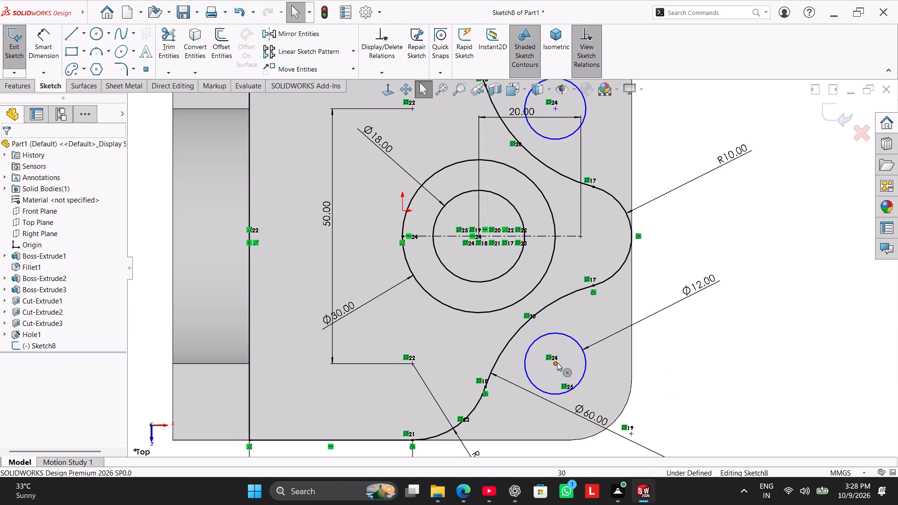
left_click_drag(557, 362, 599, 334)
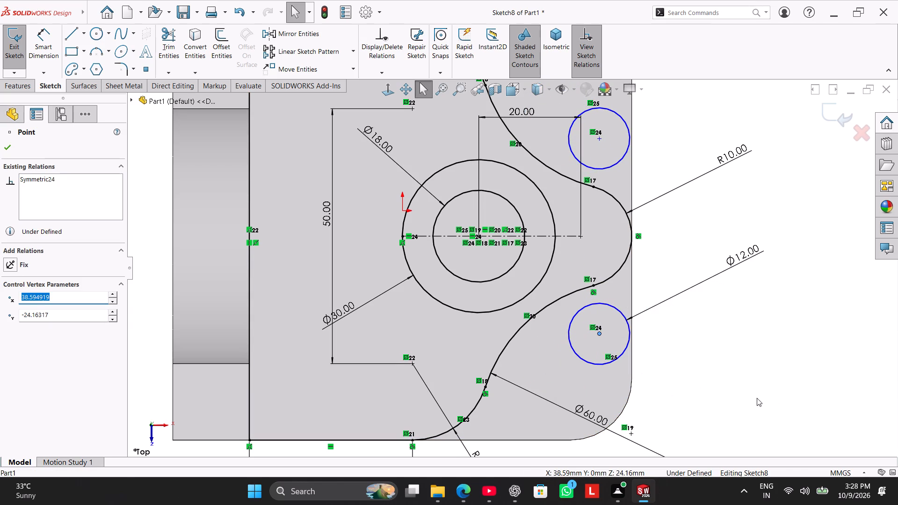
Make the lower 12 mm circle concentric with the base's rounded corner edge.
left_click(627, 347, "ctrl")
left_click(627, 402, "ctrl")
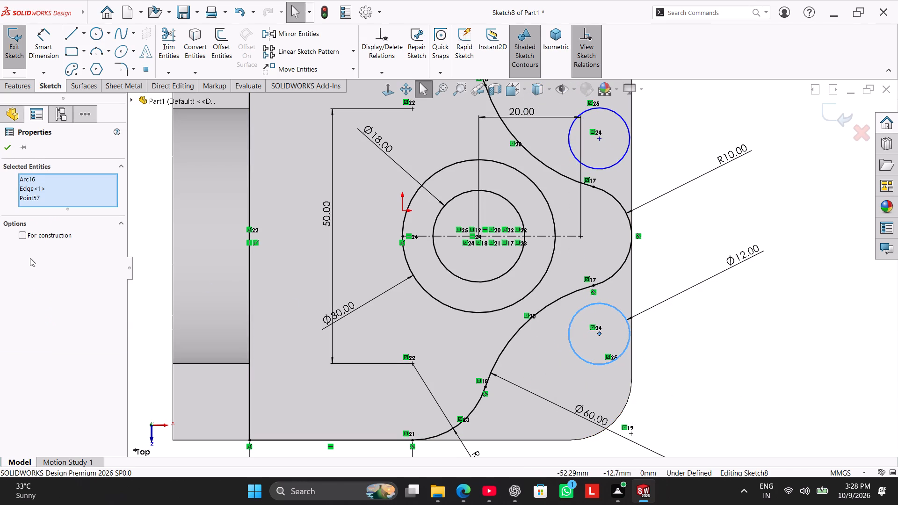
left_click(627, 401, "ctrl")
left_click(666, 370)
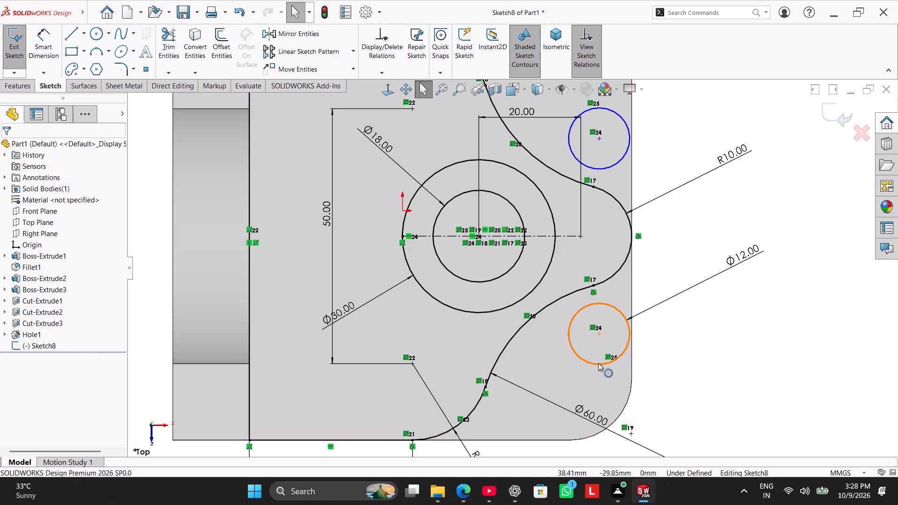
left_click(598, 363, "ctrl")
left_click(617, 417, "ctrl")
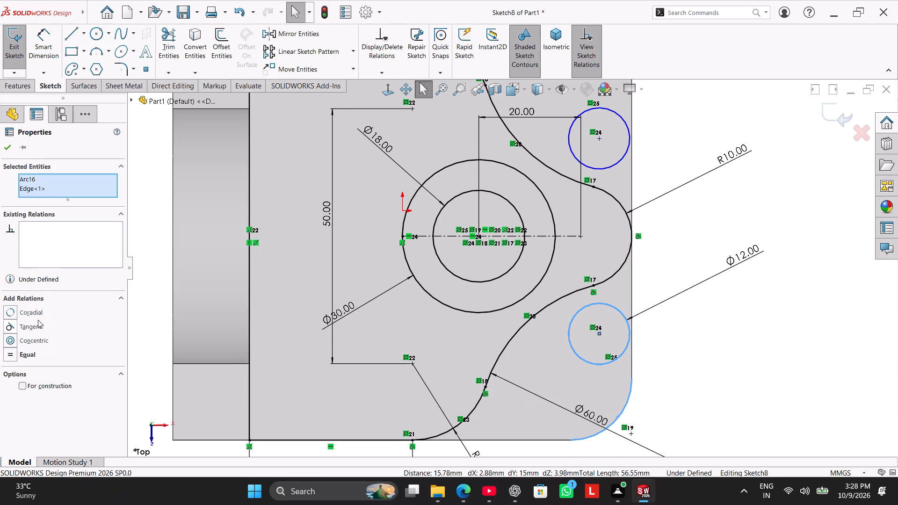
left_click(33, 339)
left_click(674, 374)
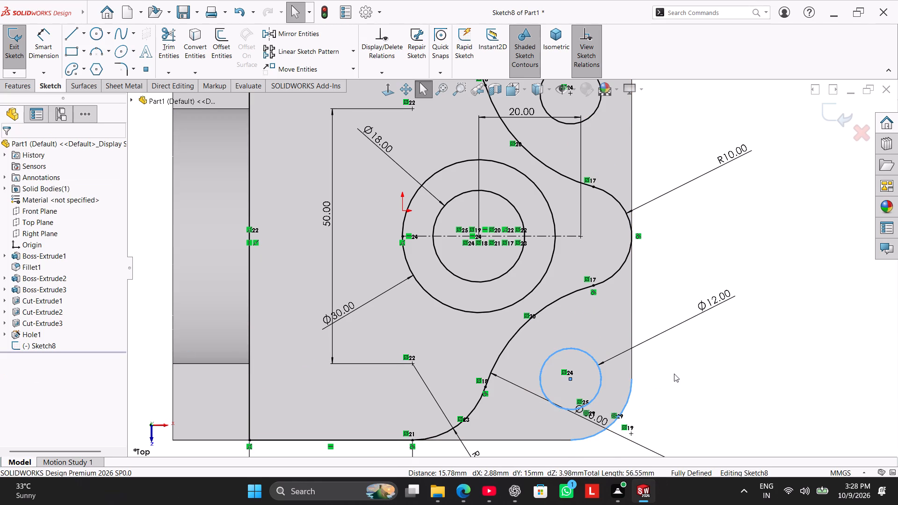
Check the lower 12 mm circle centre's distances to the base's bottom edge and side edge without placing dimensions.
left_click(48, 44)
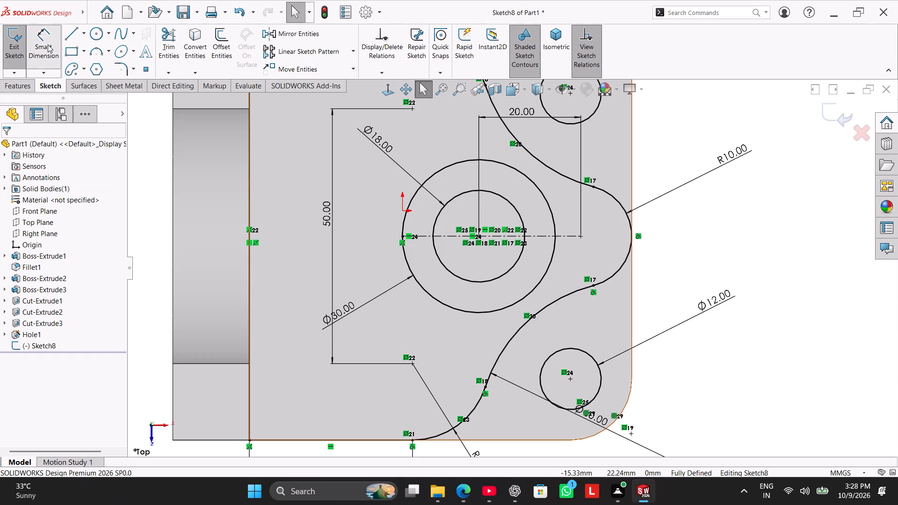
left_click(570, 379)
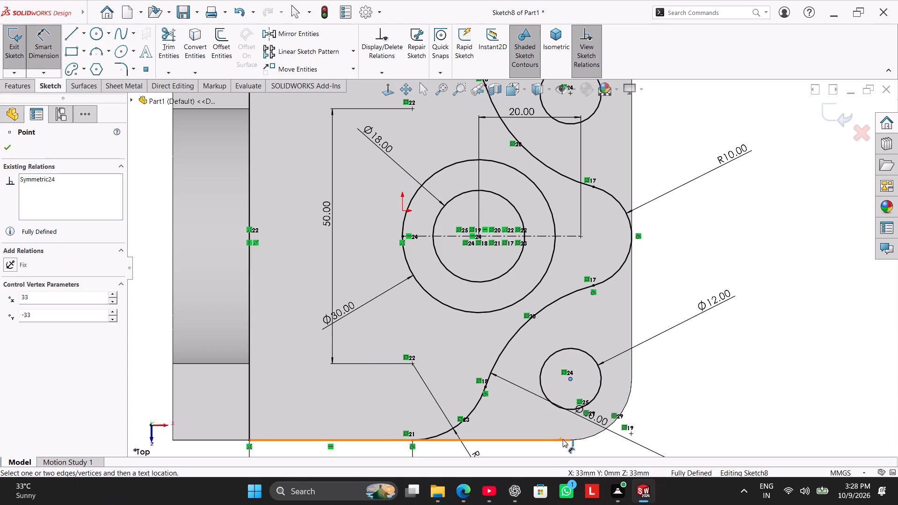
left_click(564, 439)
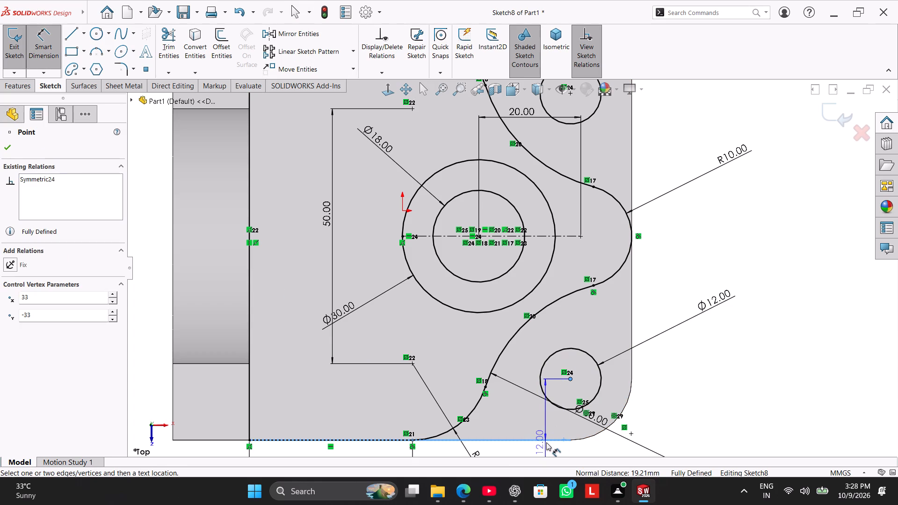
left_click(44, 52)
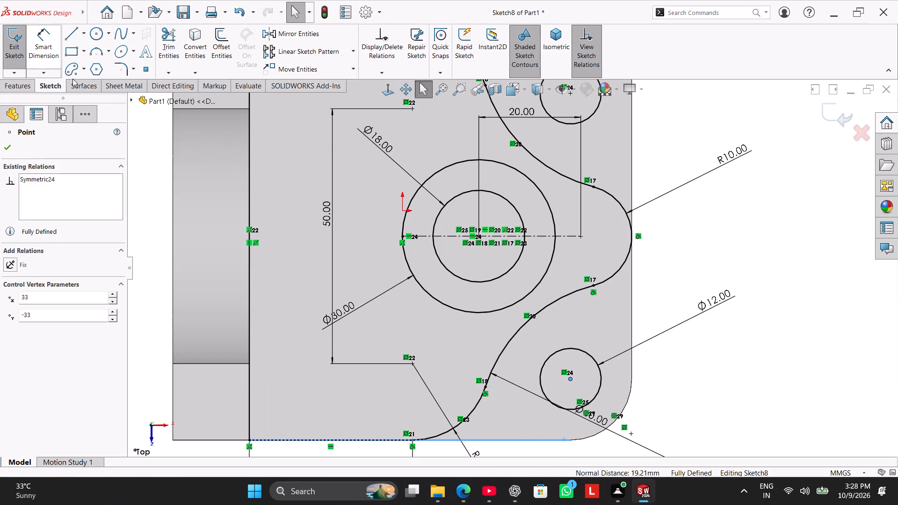
left_click(50, 42)
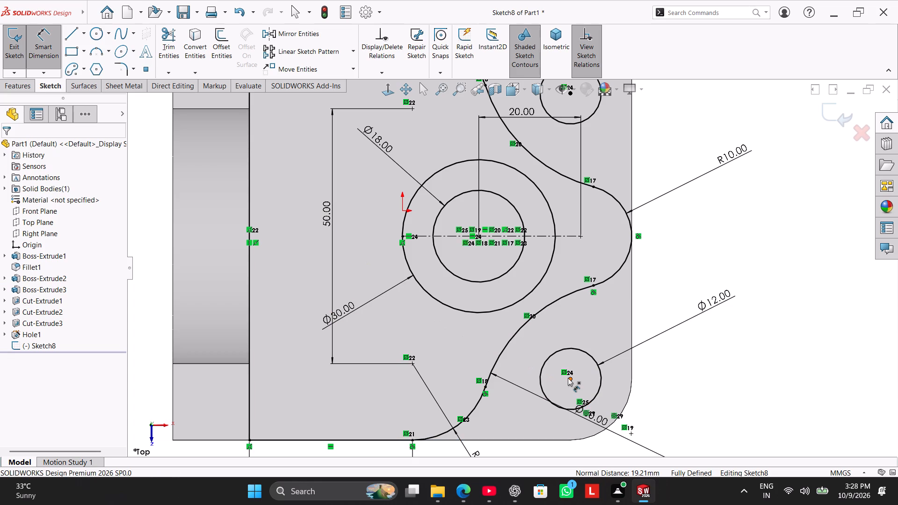
left_click(568, 378)
left_click_drag(631, 359, 637, 350)
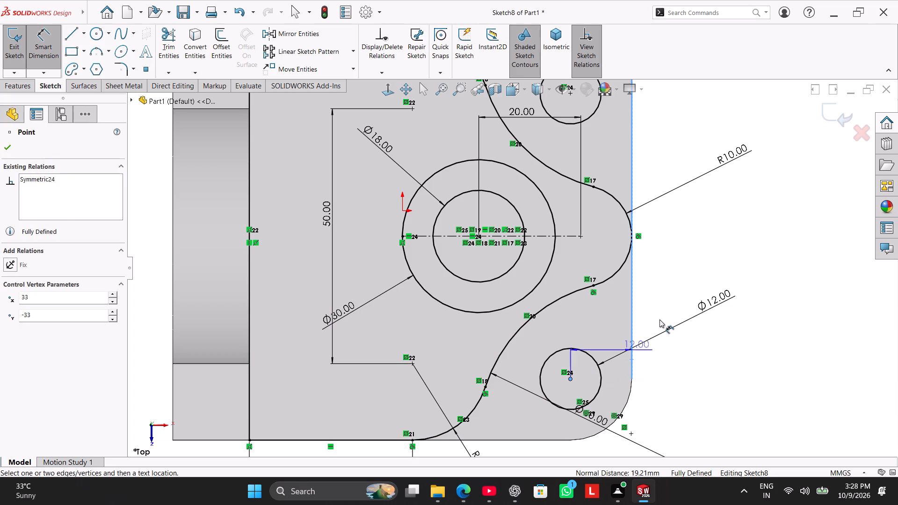
left_click(56, 40)
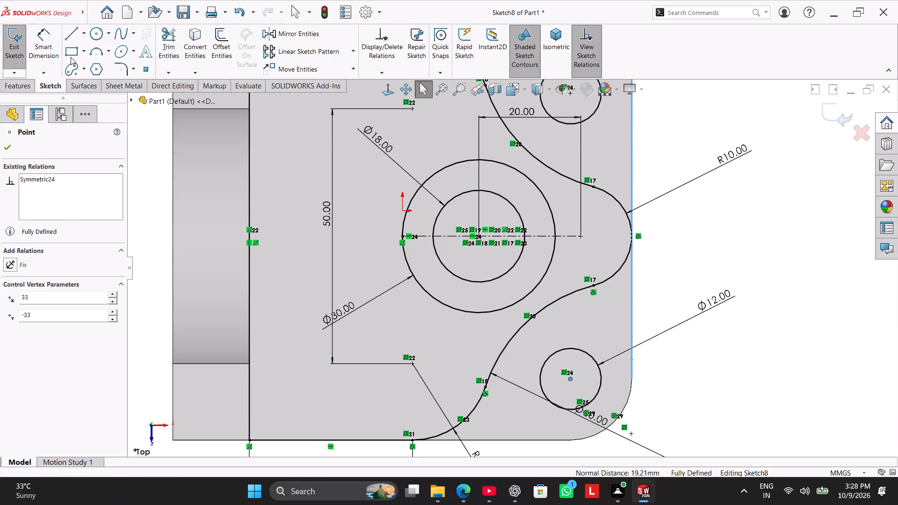
scroll(552, 312, "up", 2)
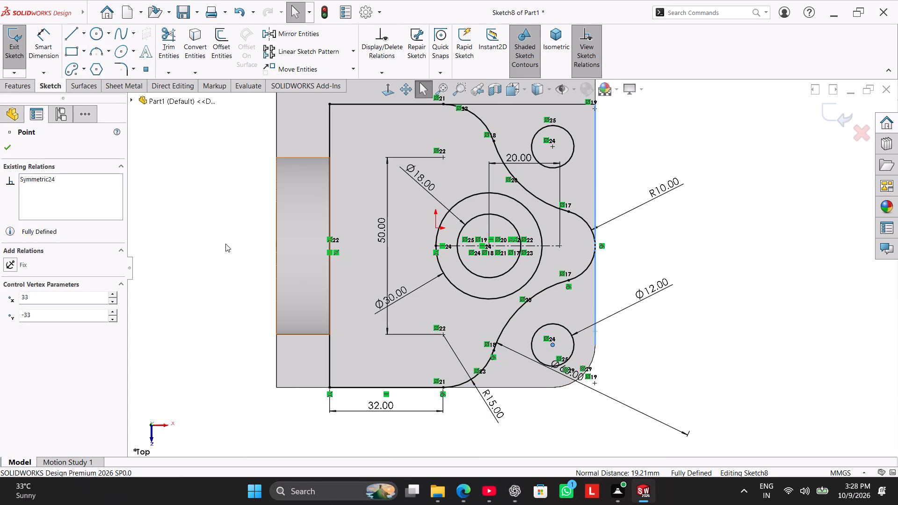
left_click_drag(192, 151, 190, 162)
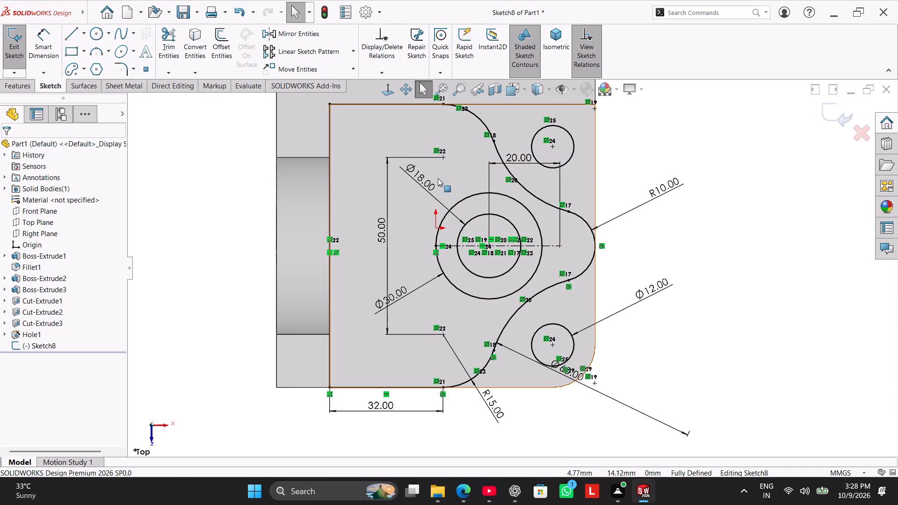
Exit the profile sketch and set the base's corner fillet radius to 15 mm.
left_click(11, 35)
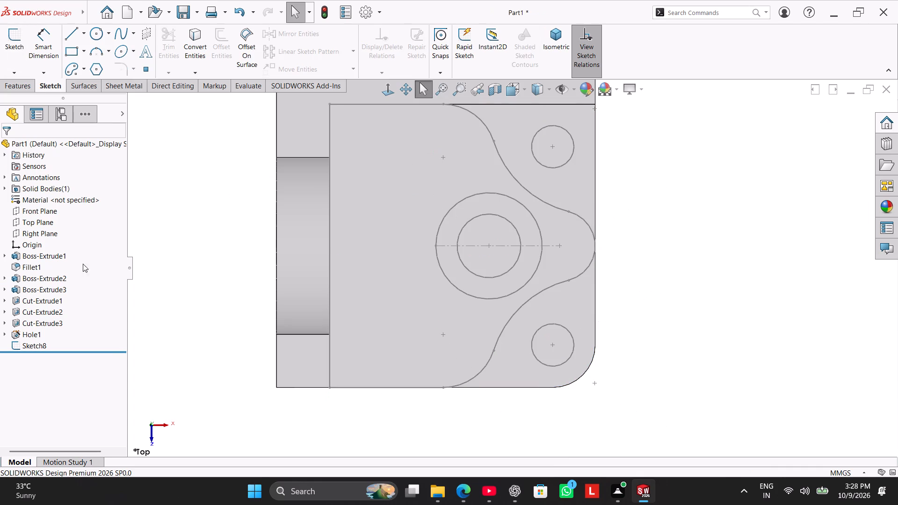
left_click(23, 265)
left_click(32, 238)
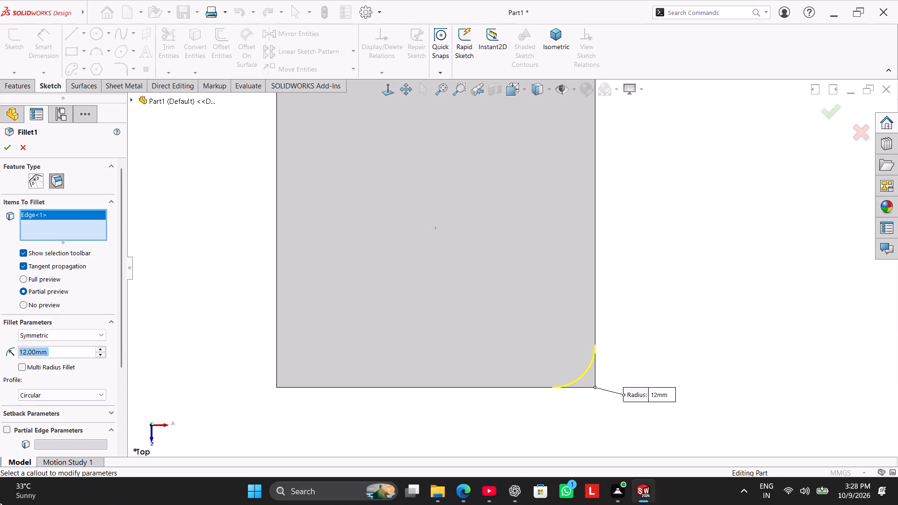
type("15")
key("Return")
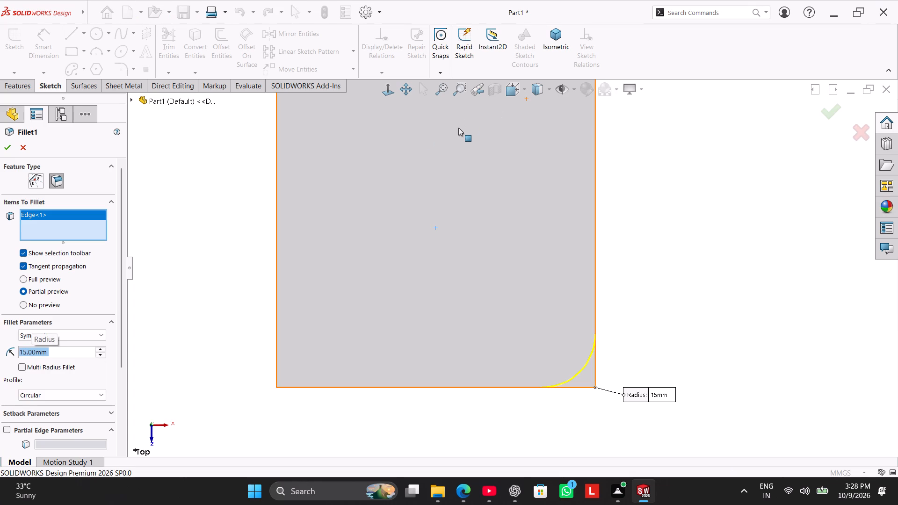
left_click(6, 149)
left_click(258, 267)
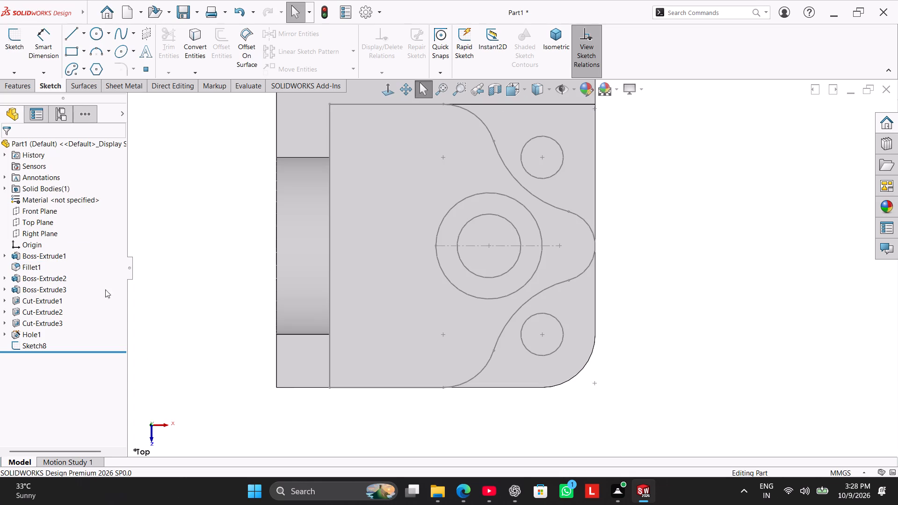
Reopen the profile sketch and check the spacing between the 12 mm circles' centres and the lower centre's distance to the bottom edge.
double_click(485, 124)
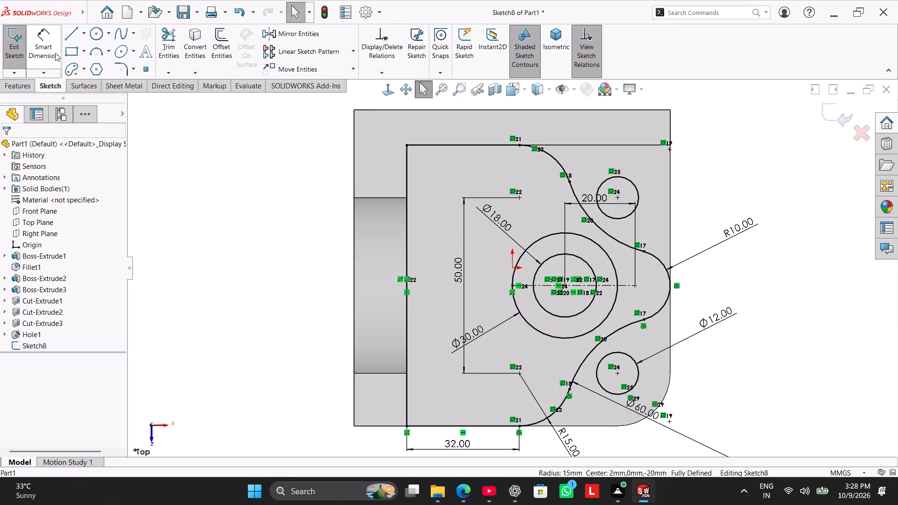
left_click(55, 53)
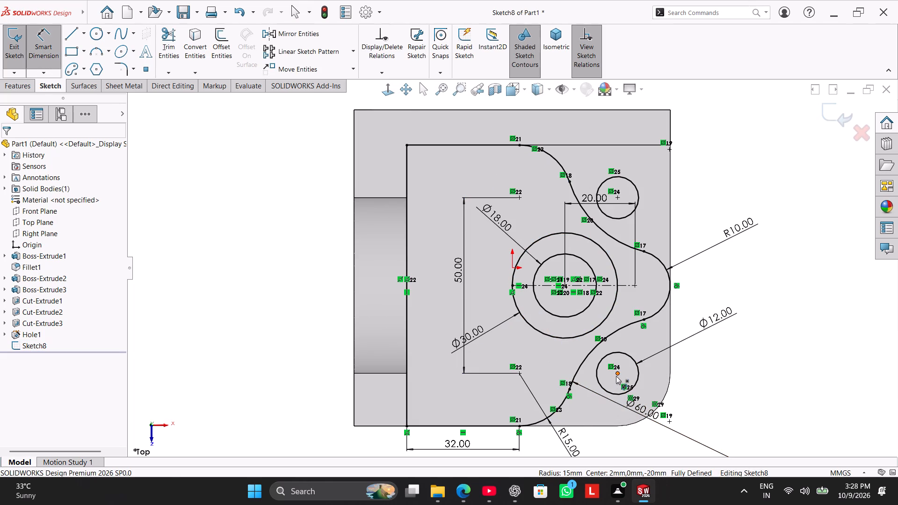
left_click(616, 376)
left_click(616, 197)
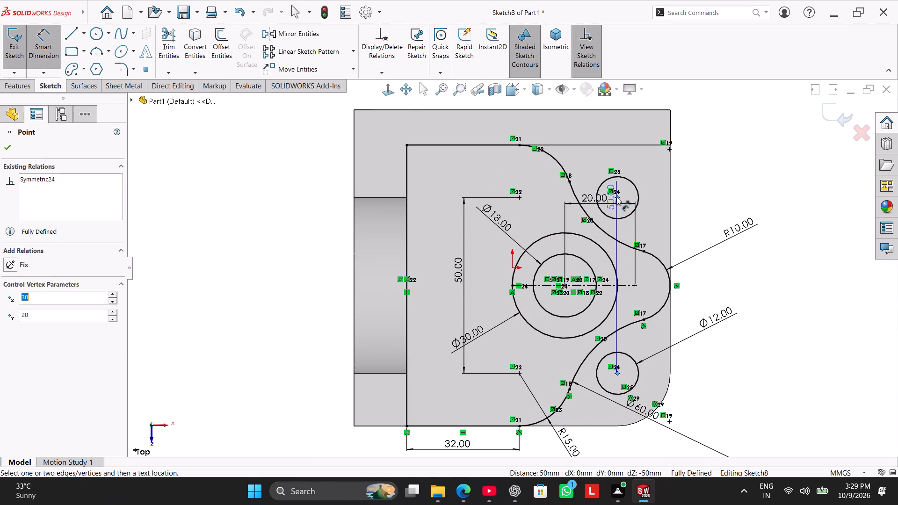
left_click(700, 271)
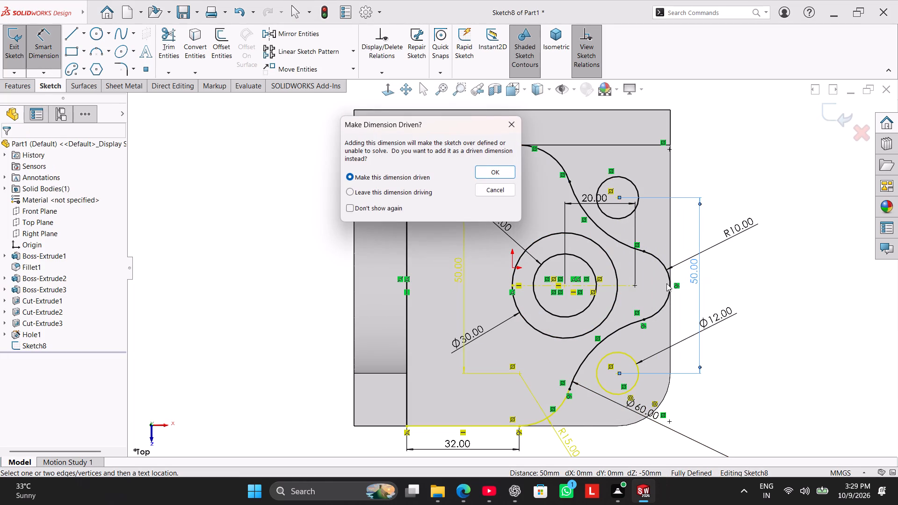
left_click(494, 189)
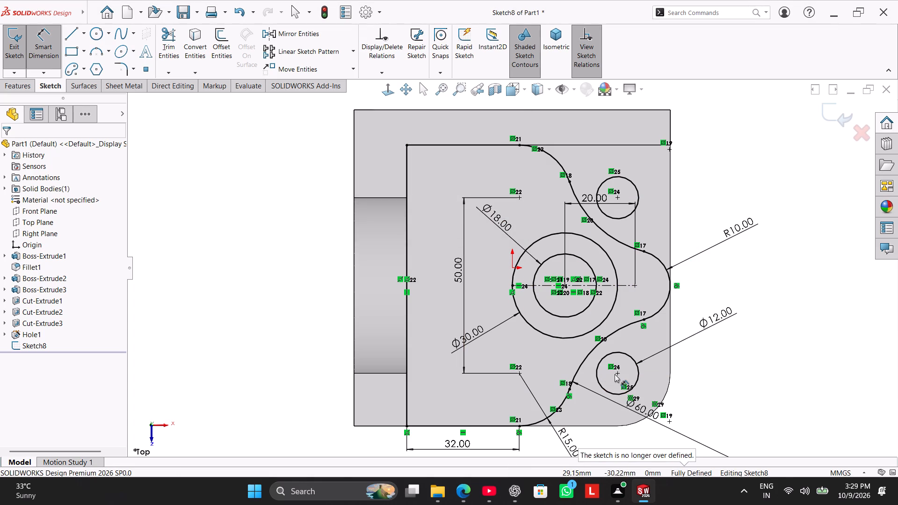
left_click(616, 374)
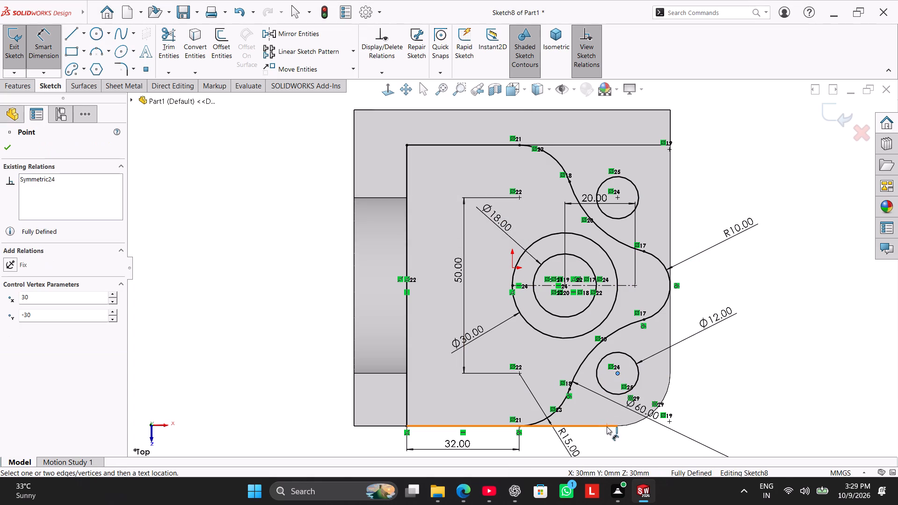
left_click(607, 426)
left_click(56, 46)
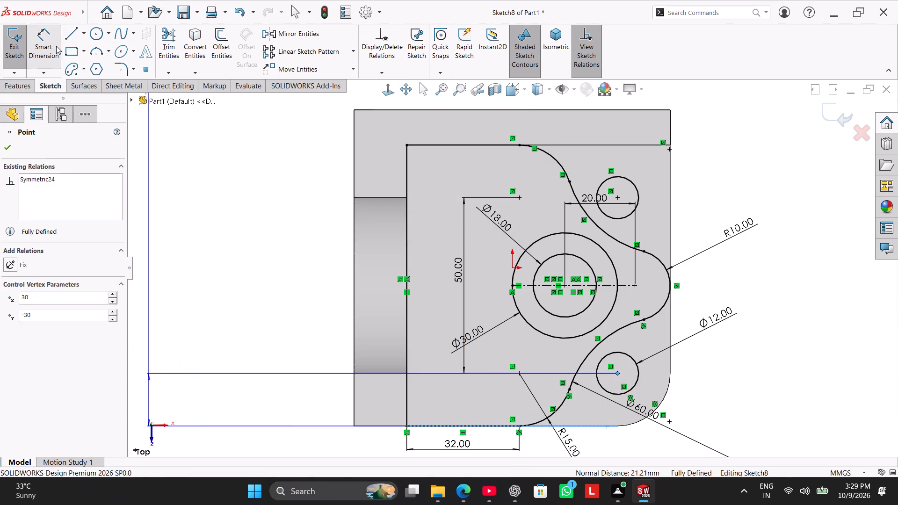
left_click(5, 49)
Start an Extruded Boss/Base from the profile sketch on the base and clear the whole-sketch contour selection.
right_click_drag(208, 258, 291, 215)
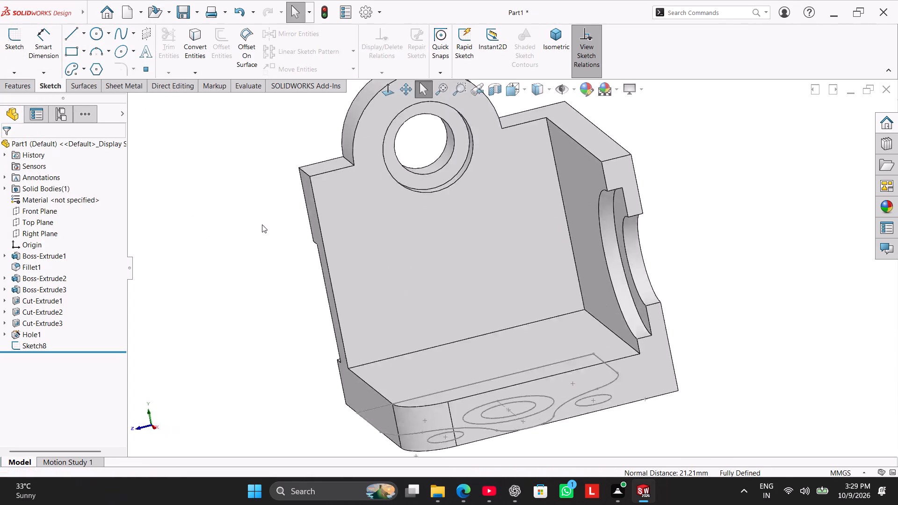
right_click_drag(230, 249, 389, 168)
right_click_drag(234, 246, 489, 106)
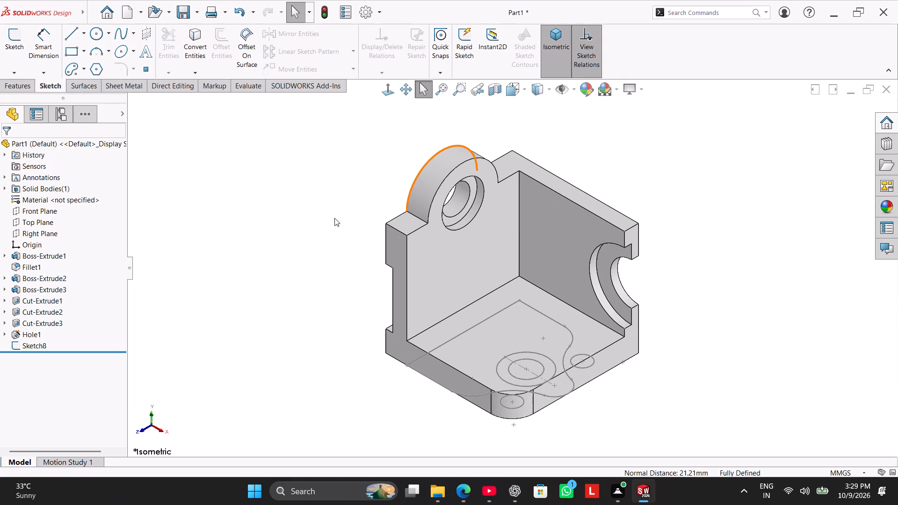
right_click_drag(318, 228, 428, 170)
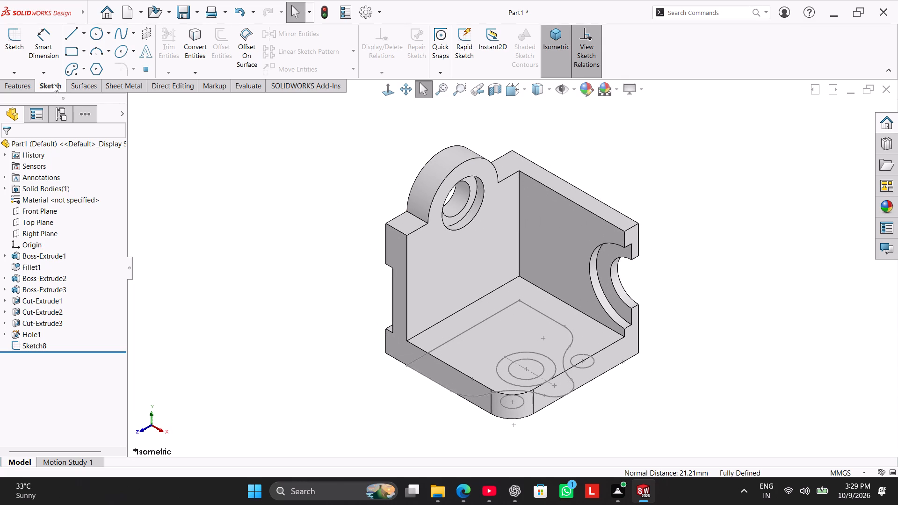
left_click(29, 84)
left_click(29, 53)
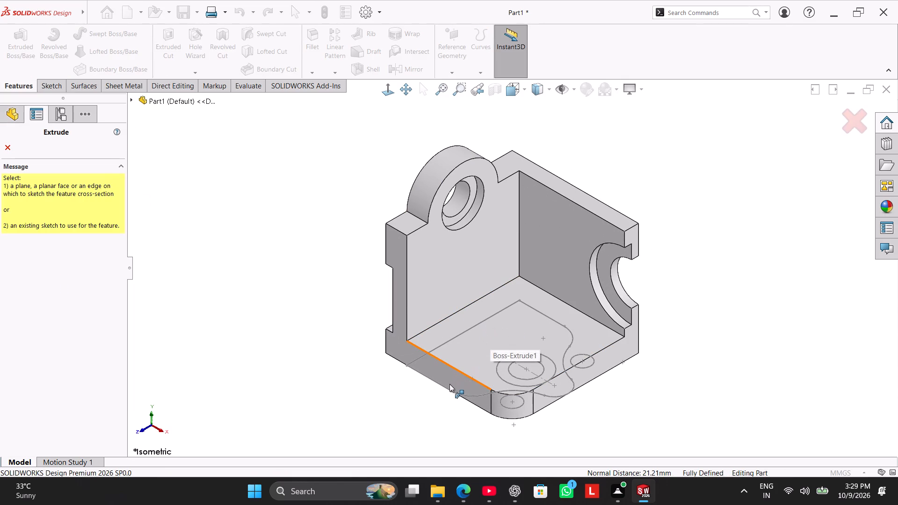
left_click(134, 97)
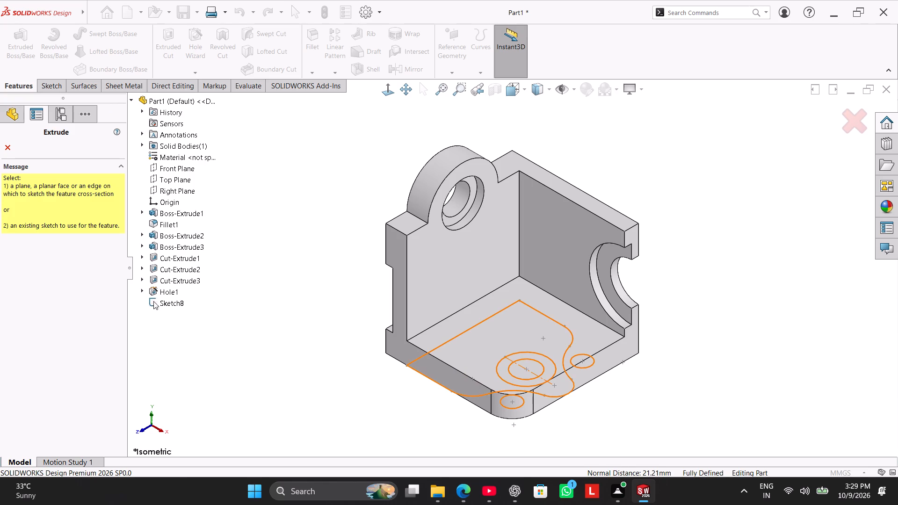
left_click(157, 303)
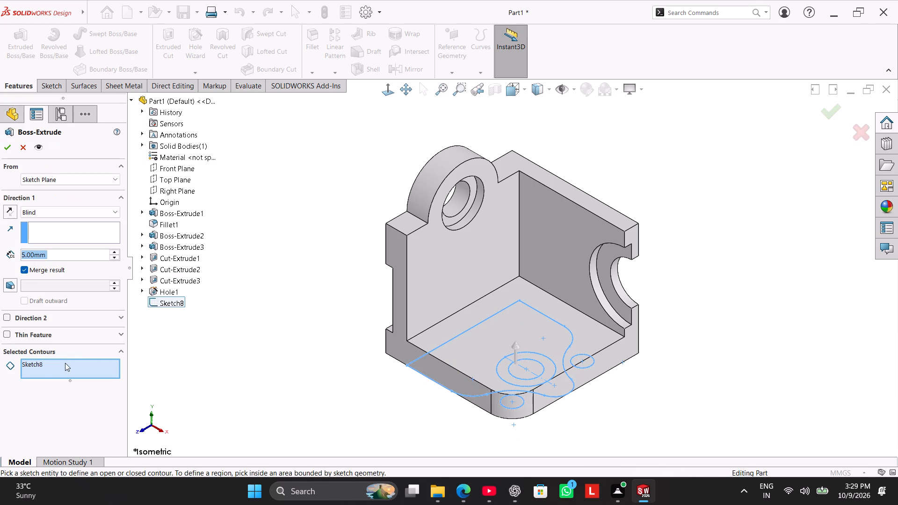
right_click(65, 363)
left_click(89, 369)
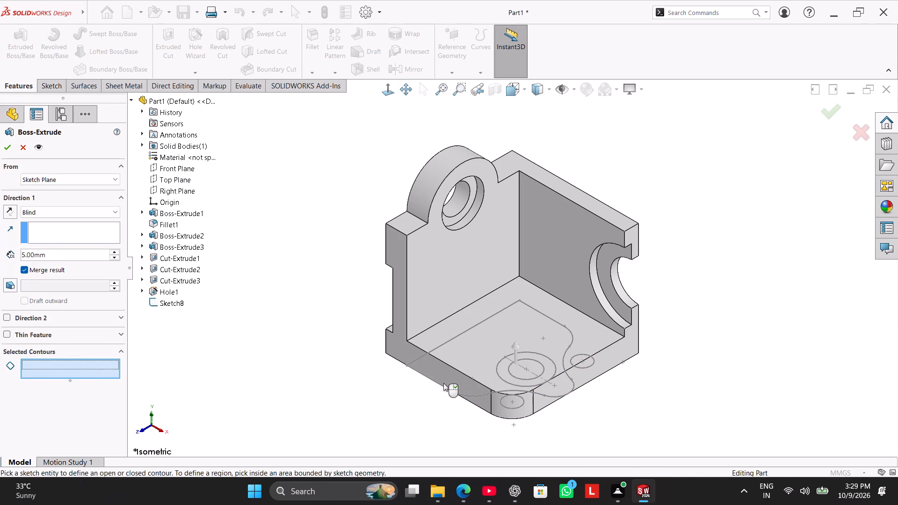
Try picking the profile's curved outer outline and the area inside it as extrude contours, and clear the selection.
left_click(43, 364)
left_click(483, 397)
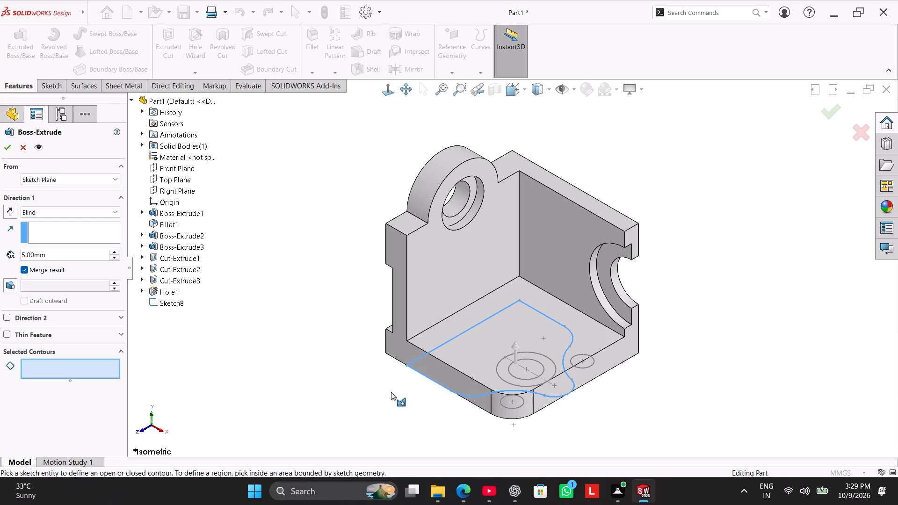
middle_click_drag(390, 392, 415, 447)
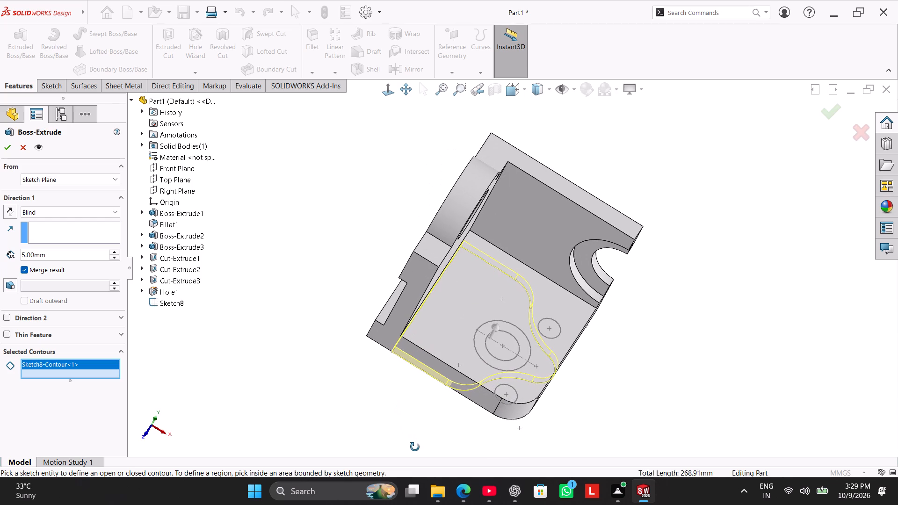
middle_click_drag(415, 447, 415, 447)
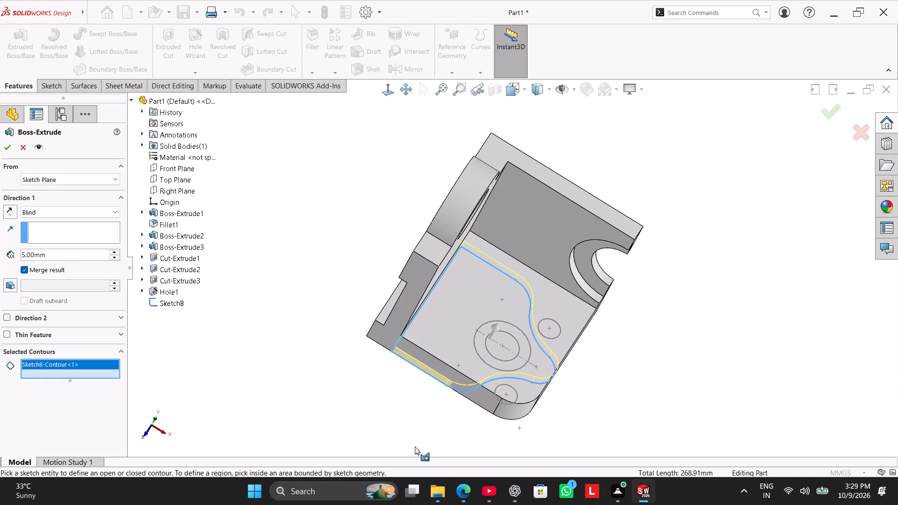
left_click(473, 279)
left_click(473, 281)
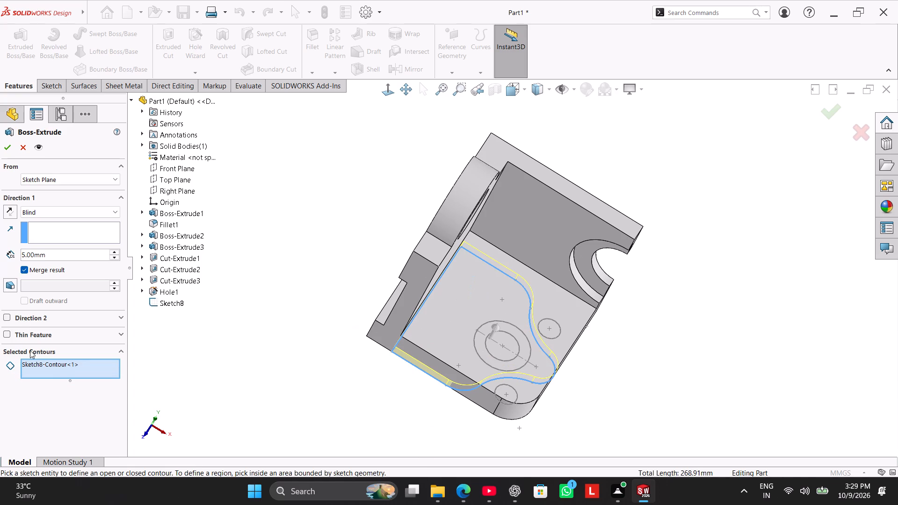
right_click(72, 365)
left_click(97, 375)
Pick the area inside the profile's curved outer outline, around the concentric circles, as the contour to extrude.
middle_click_drag(281, 362, 261, 359)
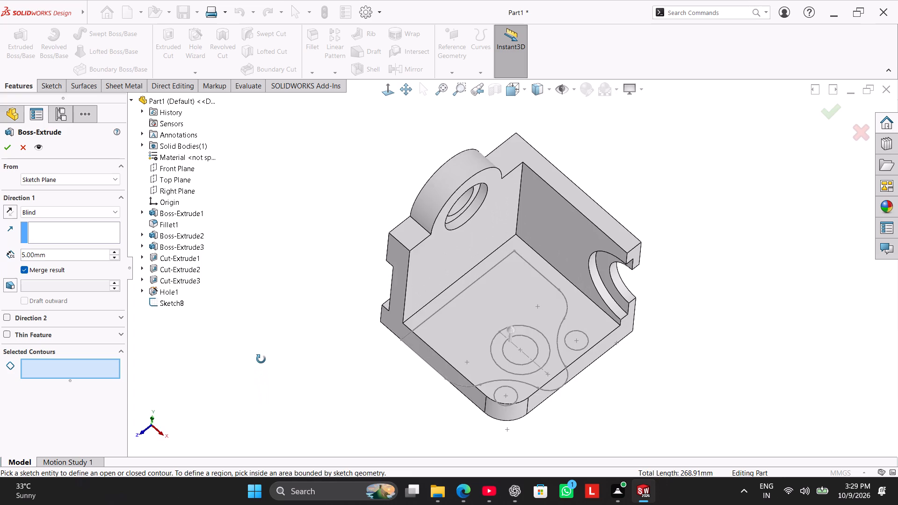
middle_click_drag(261, 359, 311, 325)
middle_click_drag(320, 303, 257, 351)
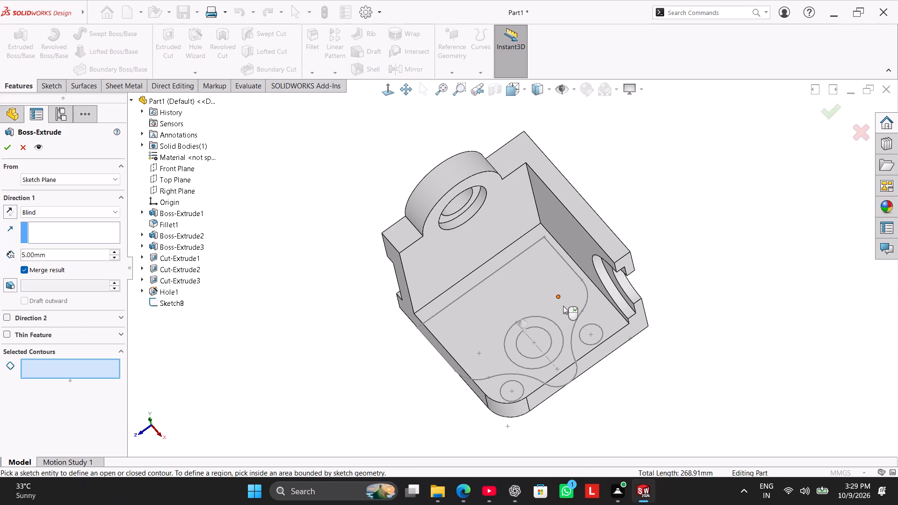
left_click(572, 333)
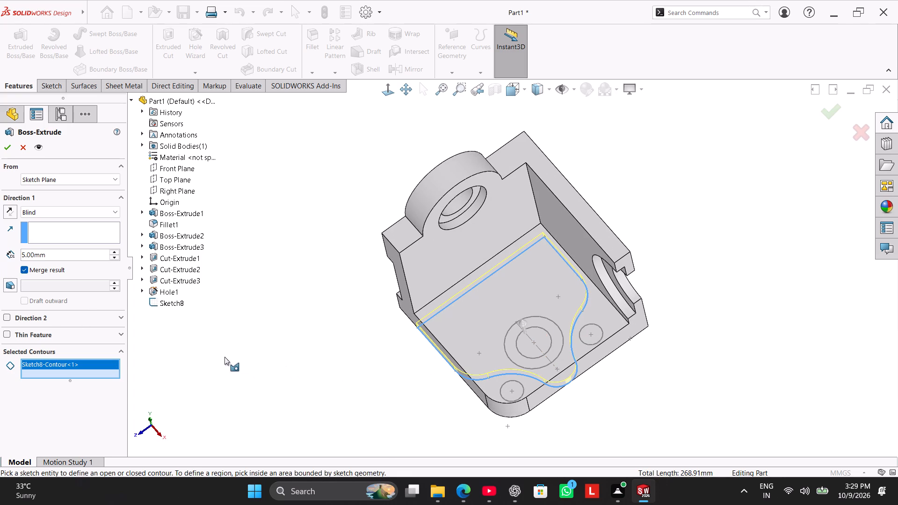
middle_click_drag(250, 357, 260, 288)
scroll(474, 397, "down", 7)
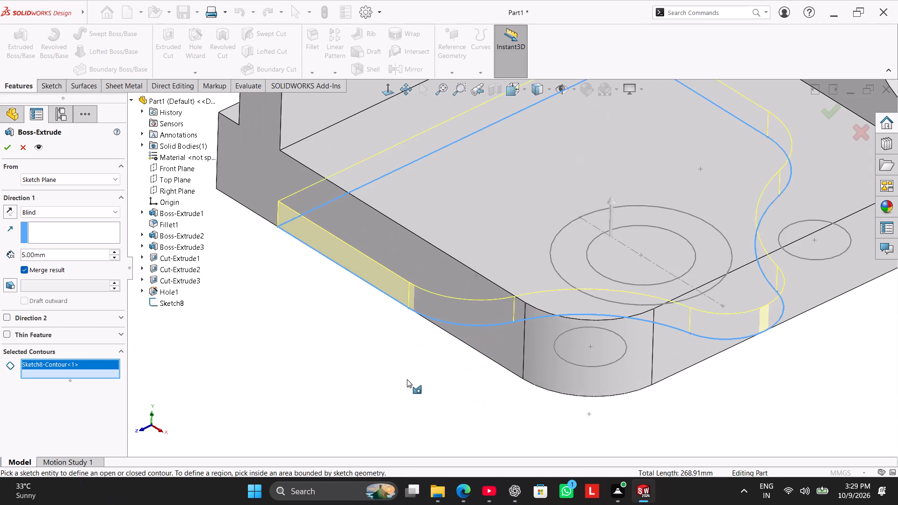
middle_click_drag(407, 379, 384, 343)
scroll(384, 343, "up", 2)
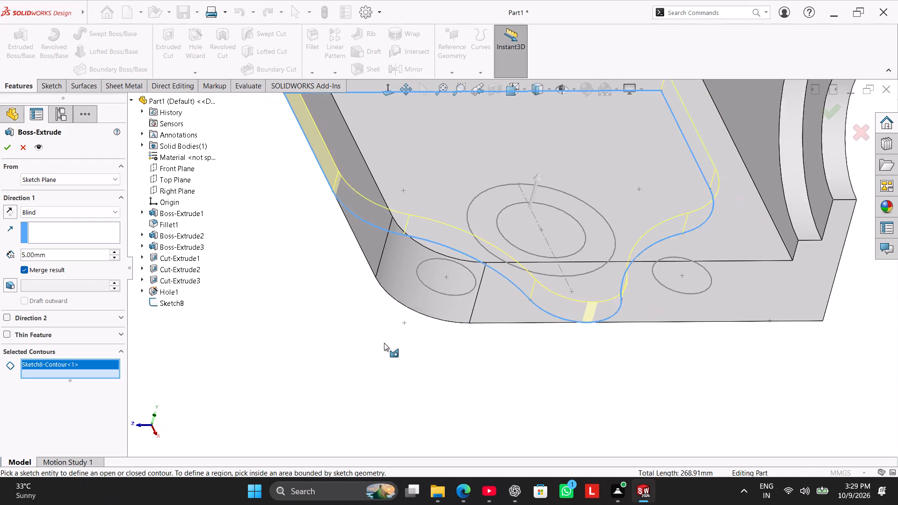
scroll(384, 343, "up", 2)
middle_click_drag(391, 323, 403, 335)
scroll(403, 335, "up", 1)
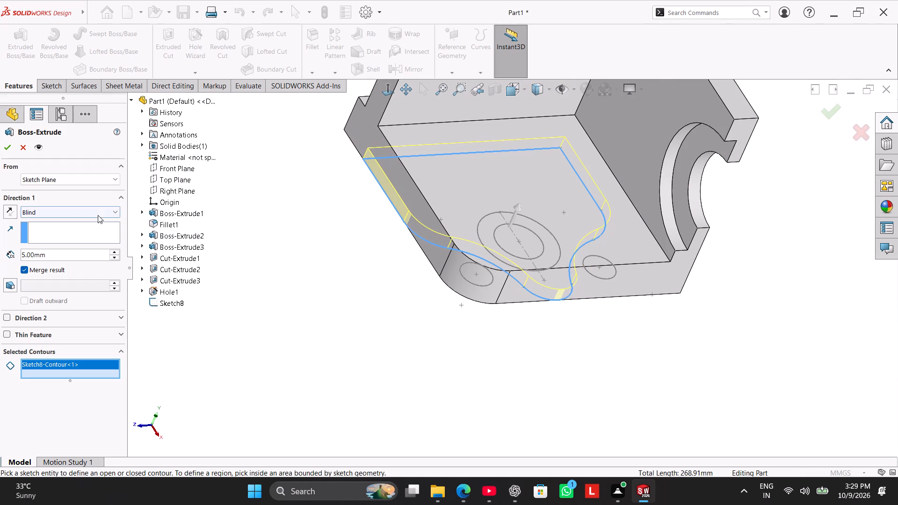
Extrude the selected profile contour upward with a Blind depth of 50 mm, merged with the bracket.
left_click(98, 215)
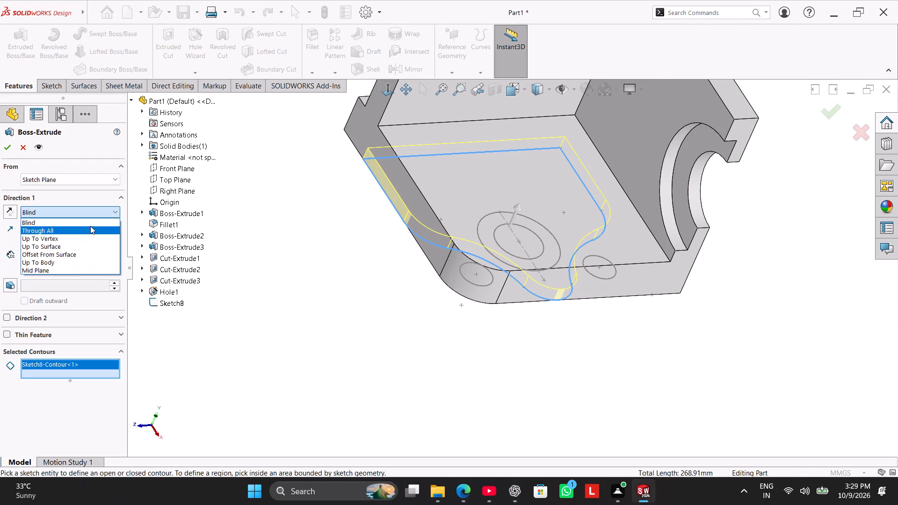
left_click(92, 221)
triple_click(82, 253)
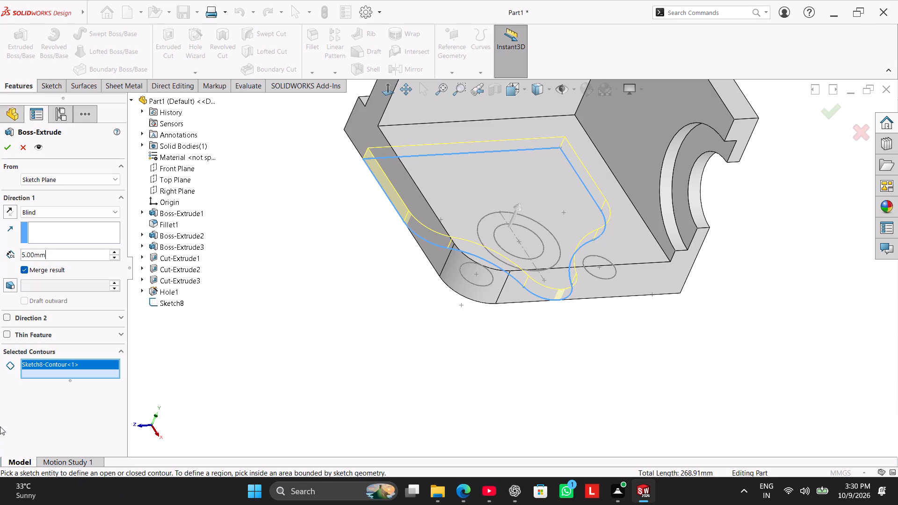
type("45")
key("Return")
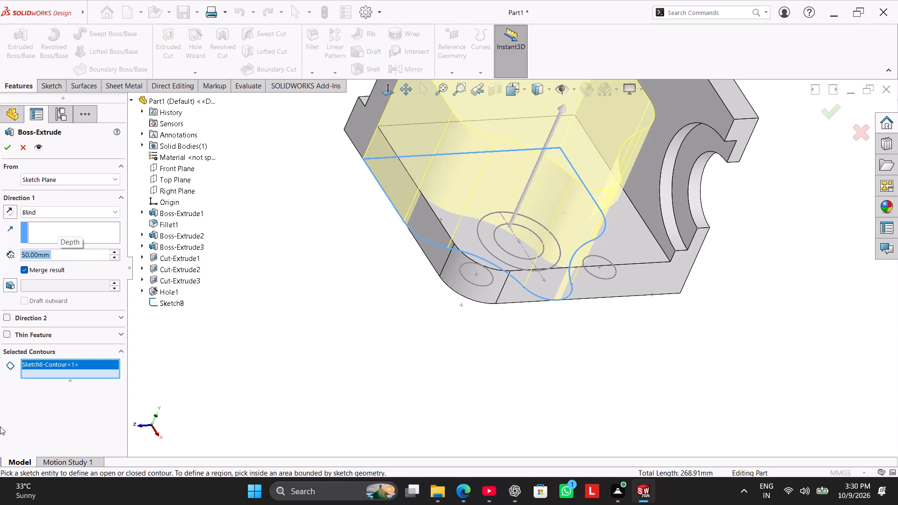
scroll(472, 257, "up", 4)
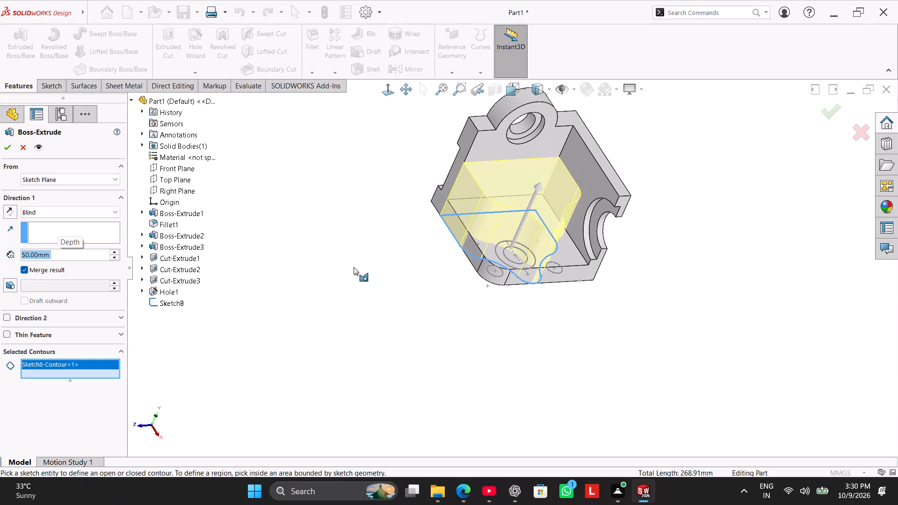
scroll(354, 267, "up", 1)
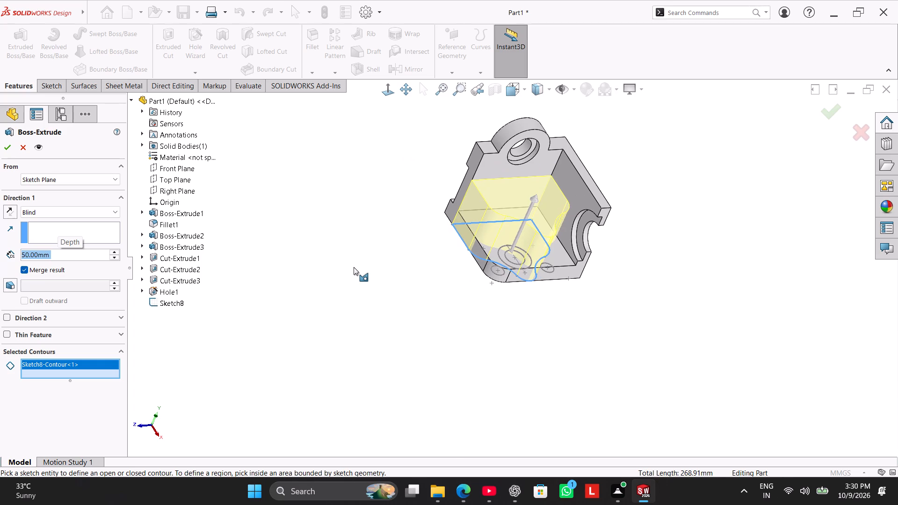
middle_click_drag(413, 286, 393, 207)
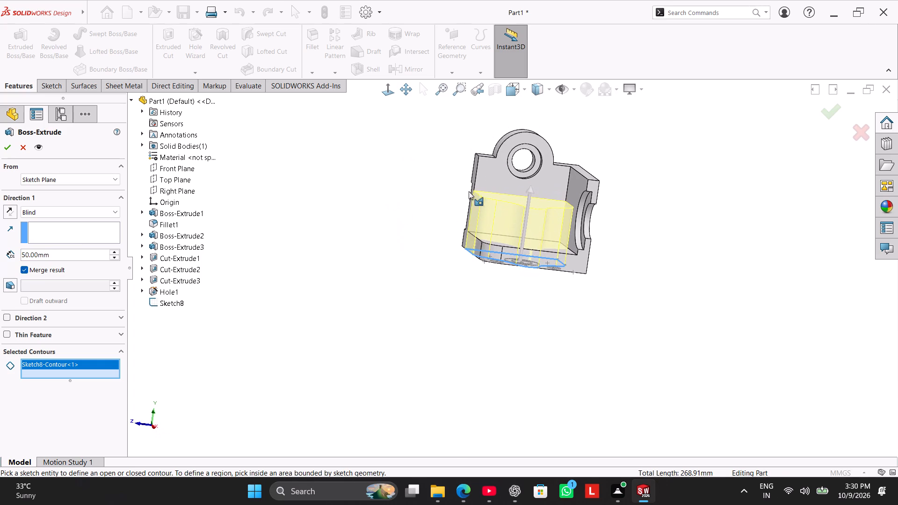
scroll(470, 191, "down", 2)
middle_click_drag(399, 222, 412, 239)
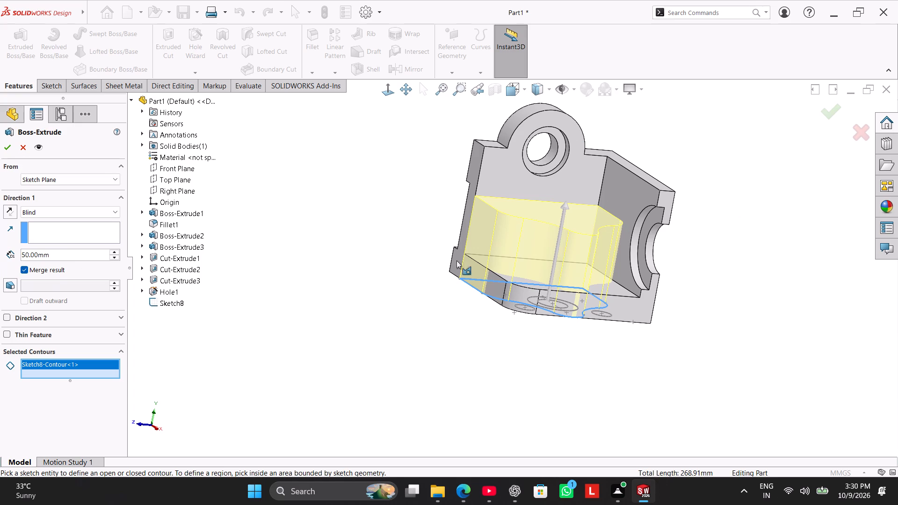
middle_click_drag(344, 285, 360, 335)
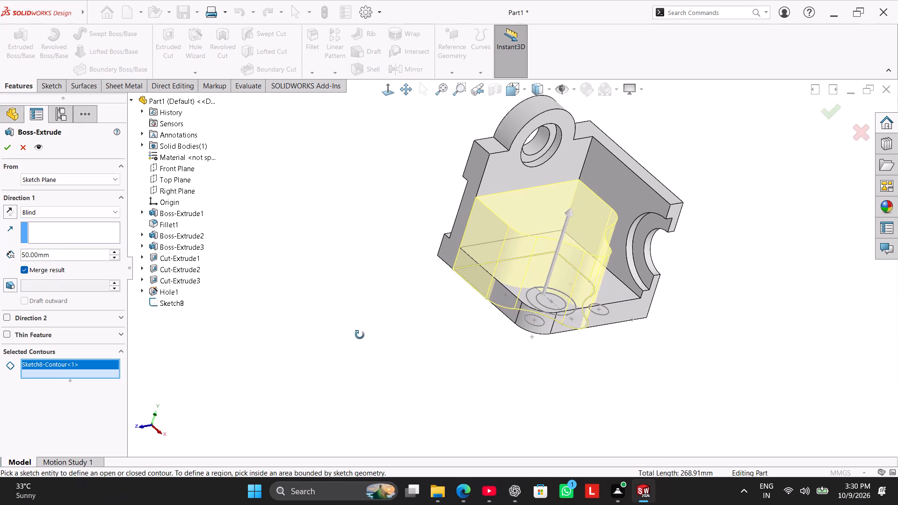
middle_click_drag(360, 335, 349, 365)
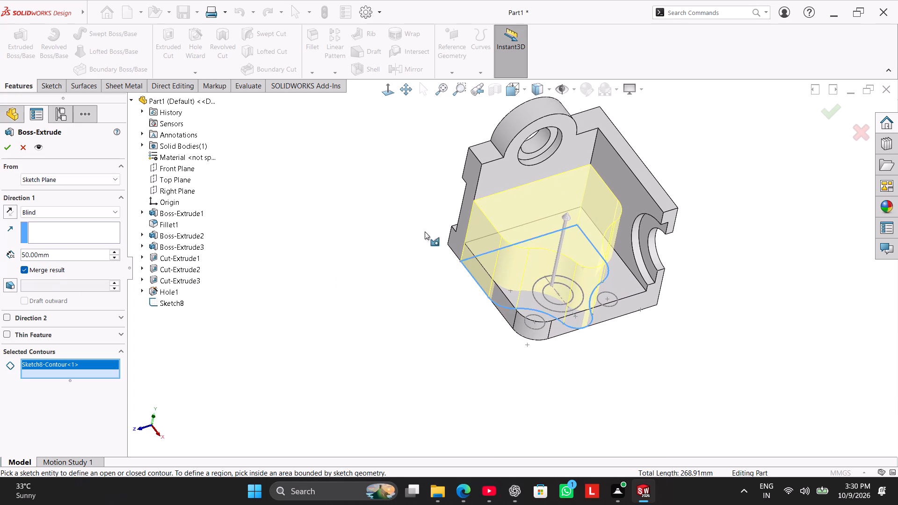
left_click(0, 150)
left_click(13, 140)
left_click(9, 146)
left_click(183, 206)
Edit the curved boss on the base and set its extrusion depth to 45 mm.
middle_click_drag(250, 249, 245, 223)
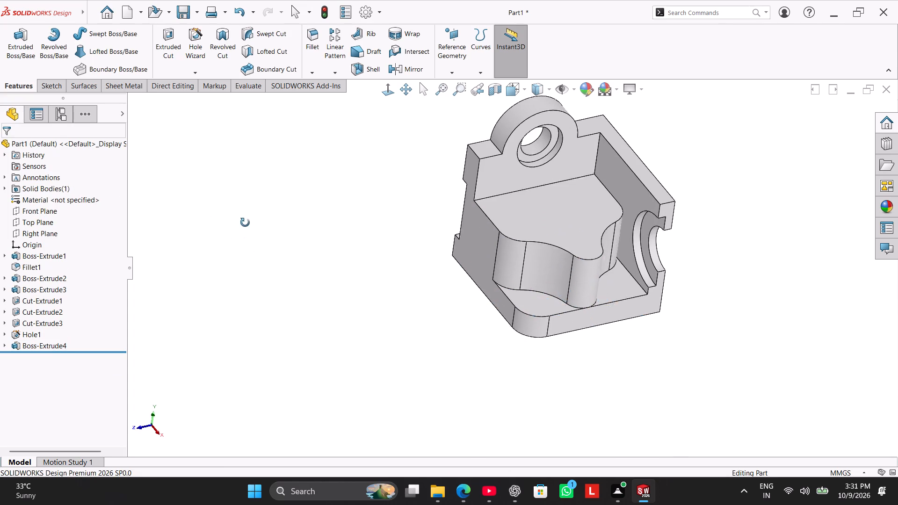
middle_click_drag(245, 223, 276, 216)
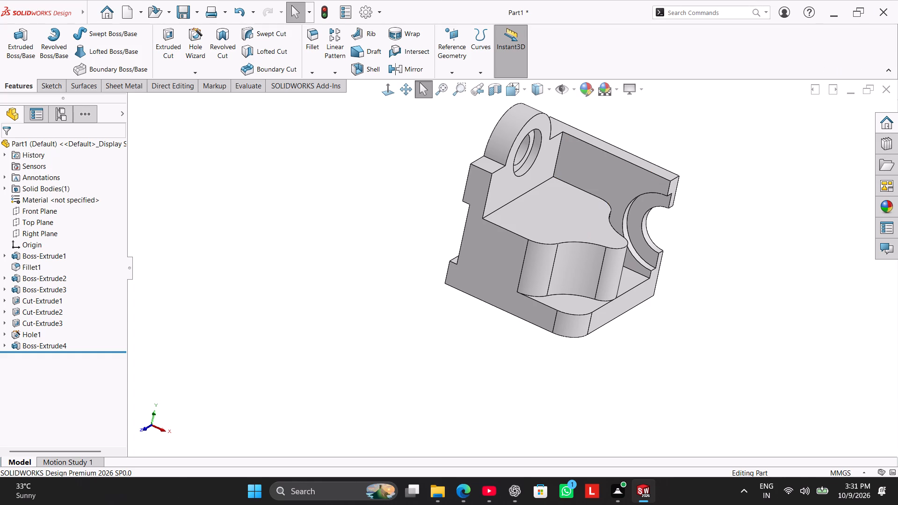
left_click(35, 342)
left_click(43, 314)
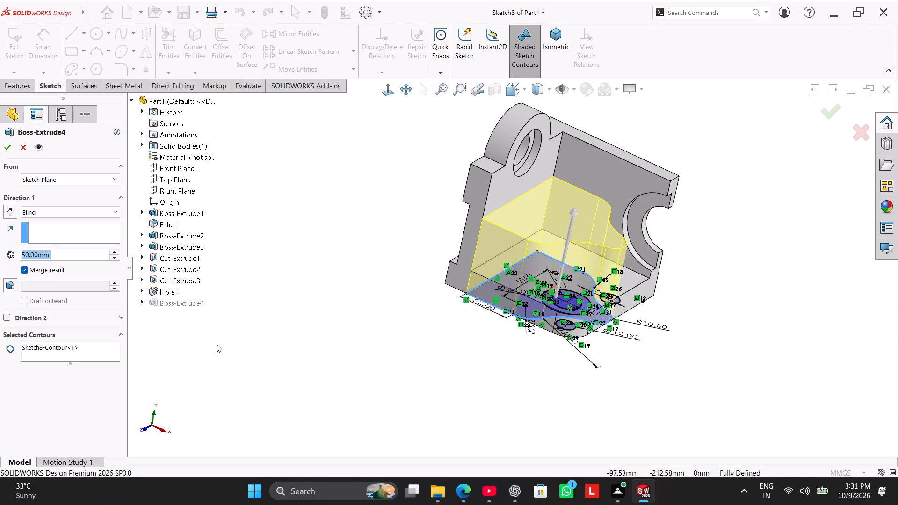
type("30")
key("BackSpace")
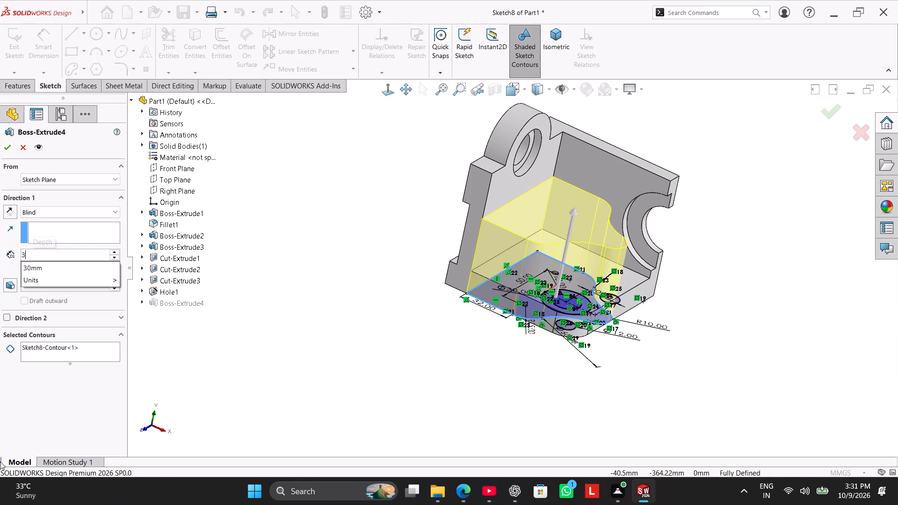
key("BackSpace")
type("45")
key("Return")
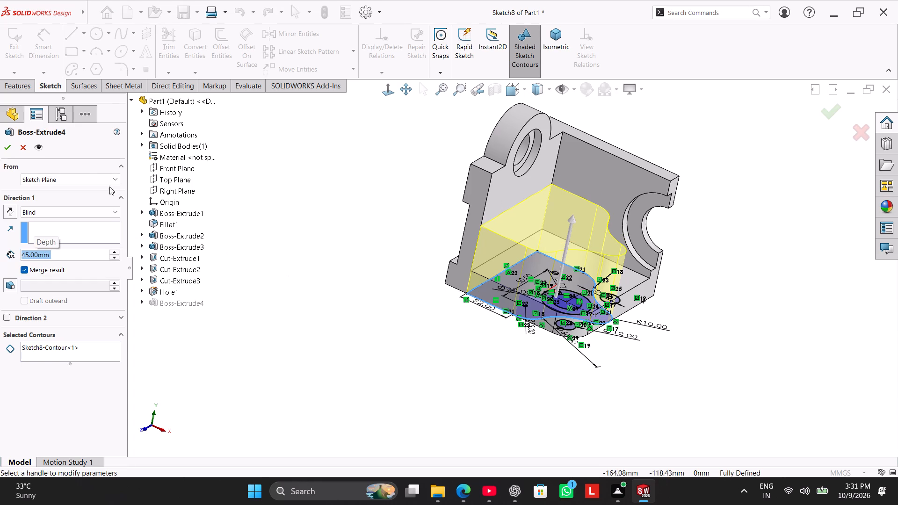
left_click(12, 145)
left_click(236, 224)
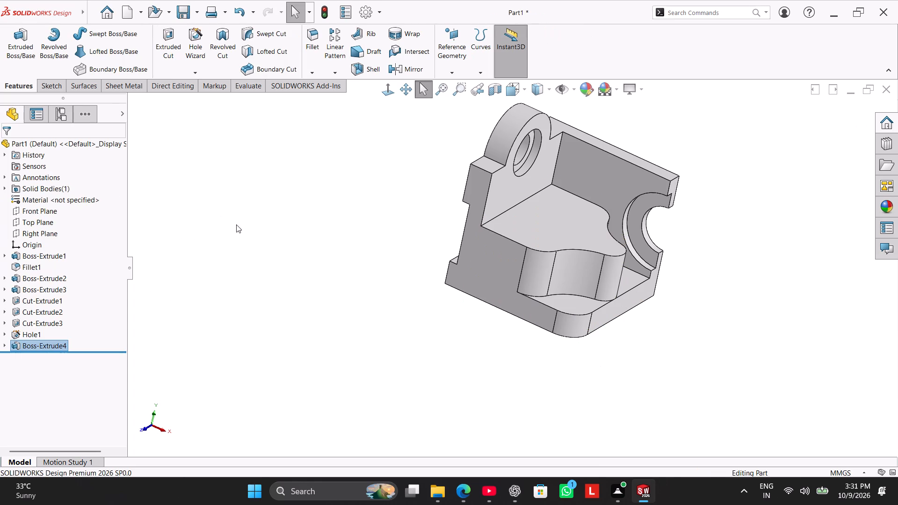
Edit the curved boss on the base again and set its extrusion depth to 30 mm.
right_click(48, 342)
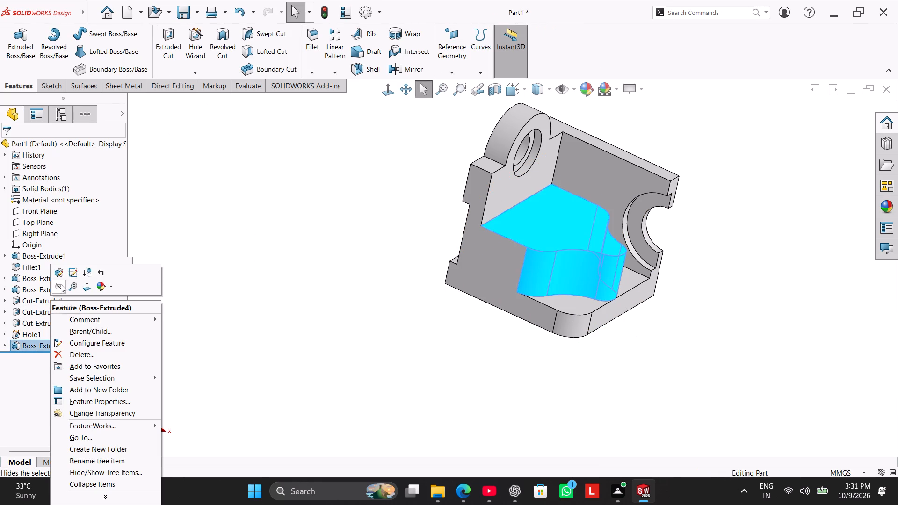
left_click(60, 273)
key("3")
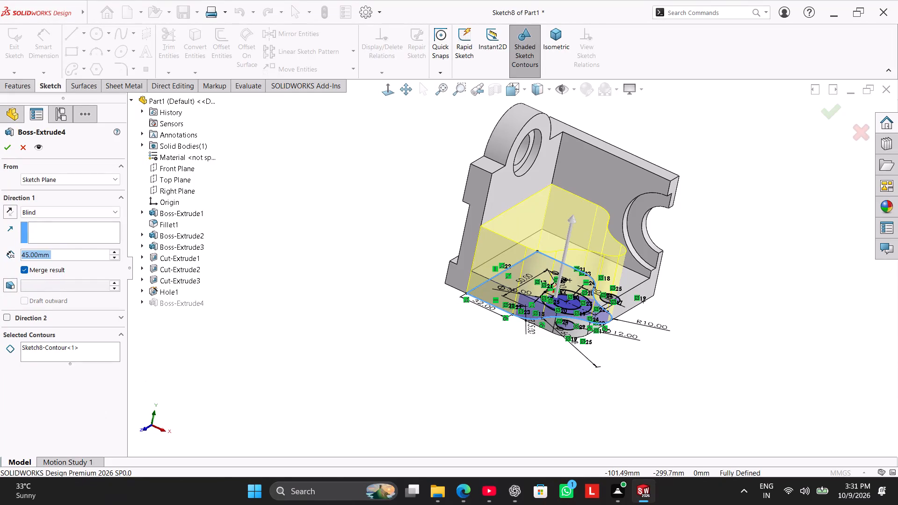
key("0")
key("Return")
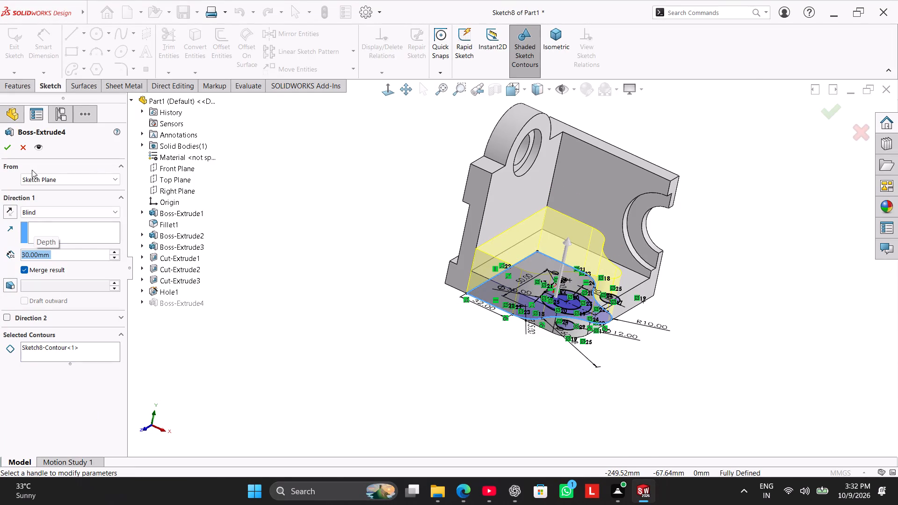
left_click(10, 144)
left_click(251, 289)
right_click_drag(294, 314, 491, 154)
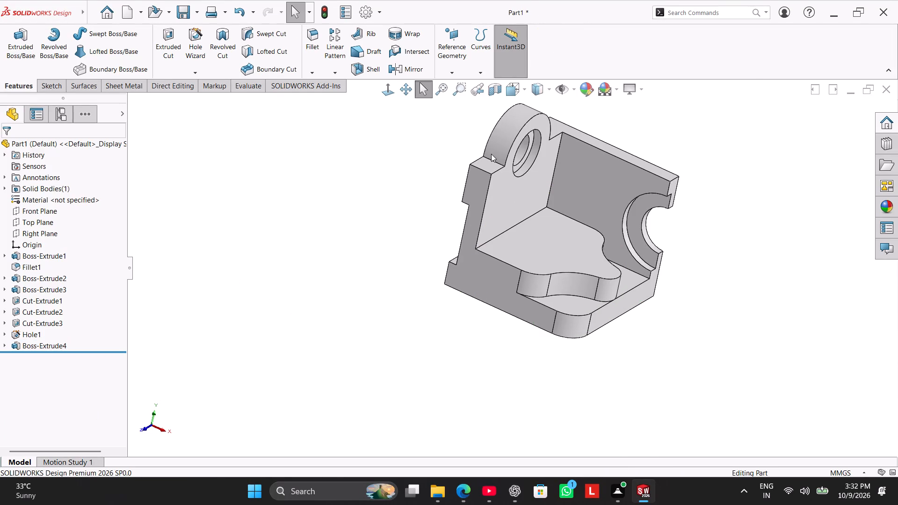
right_click_drag(491, 154, 496, 151)
left_click(253, 275)
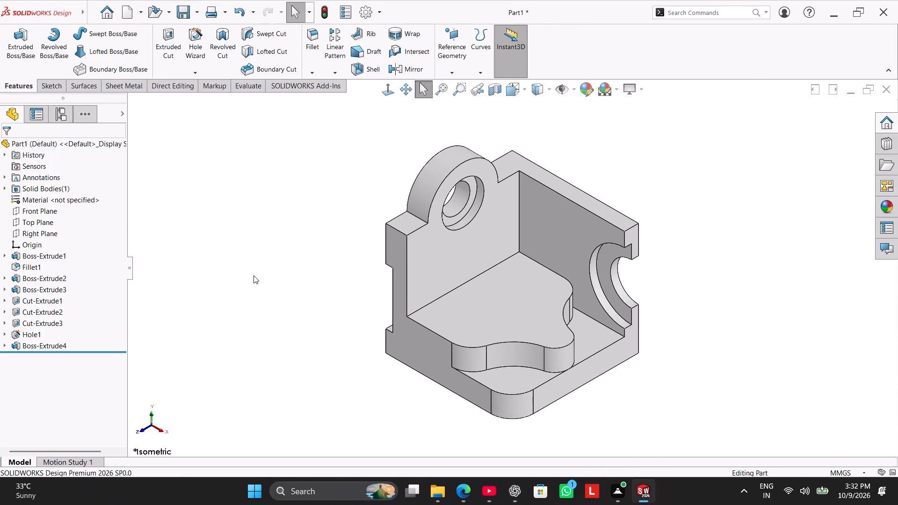
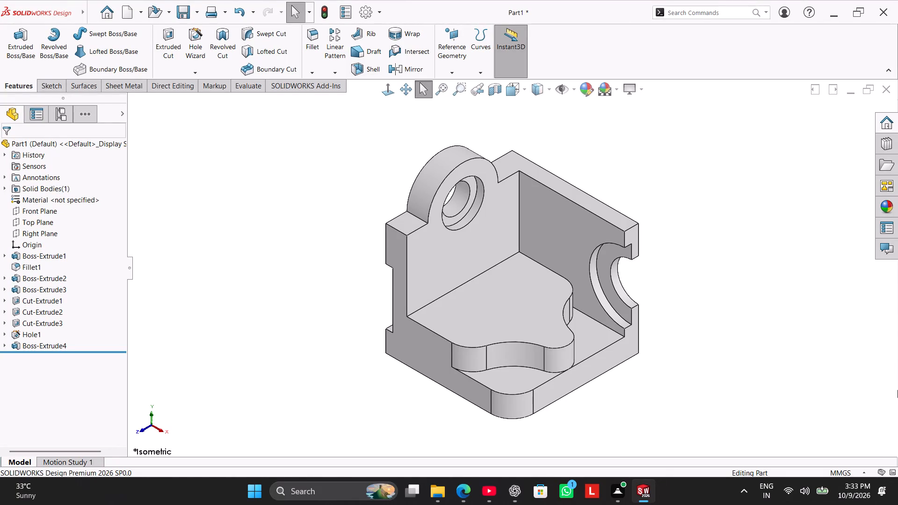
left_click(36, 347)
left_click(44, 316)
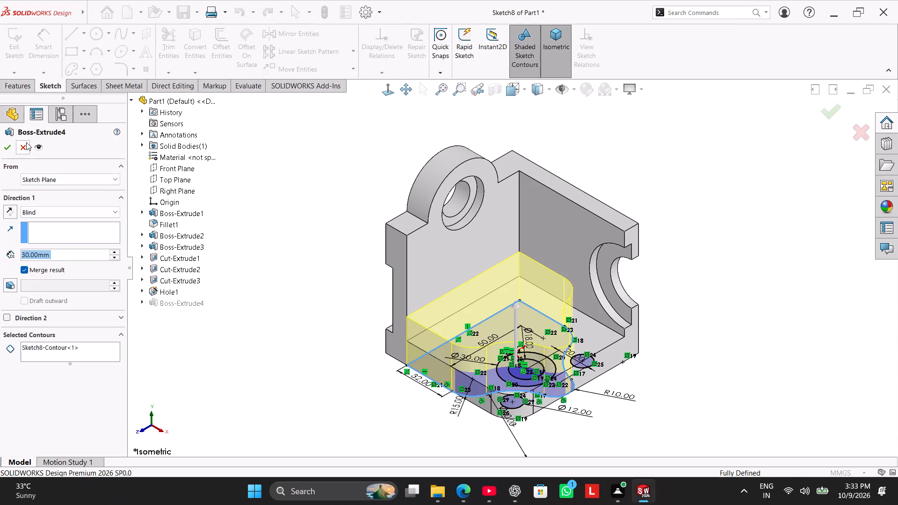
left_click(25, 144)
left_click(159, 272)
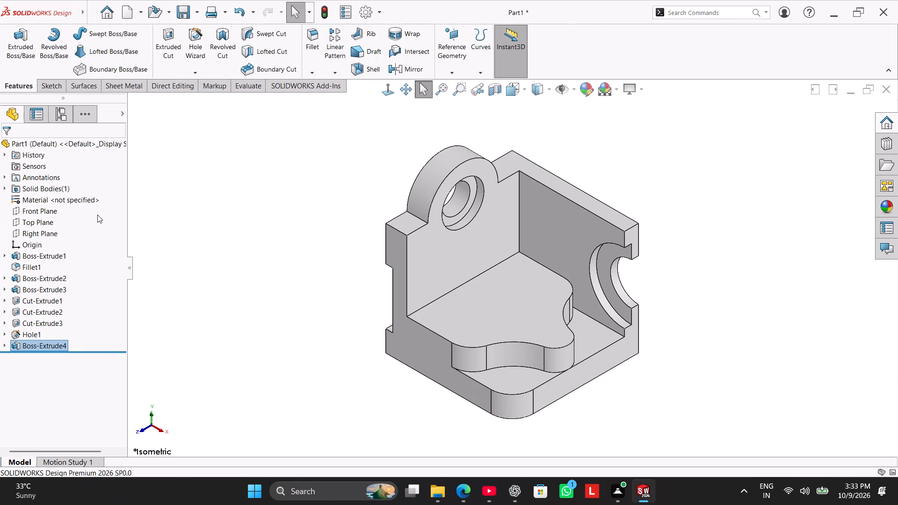
Start a boss extrusion from the curved boss's profile sketch, replacing the whole-sketch selection with the two concentric circles as contours.
left_click(18, 43)
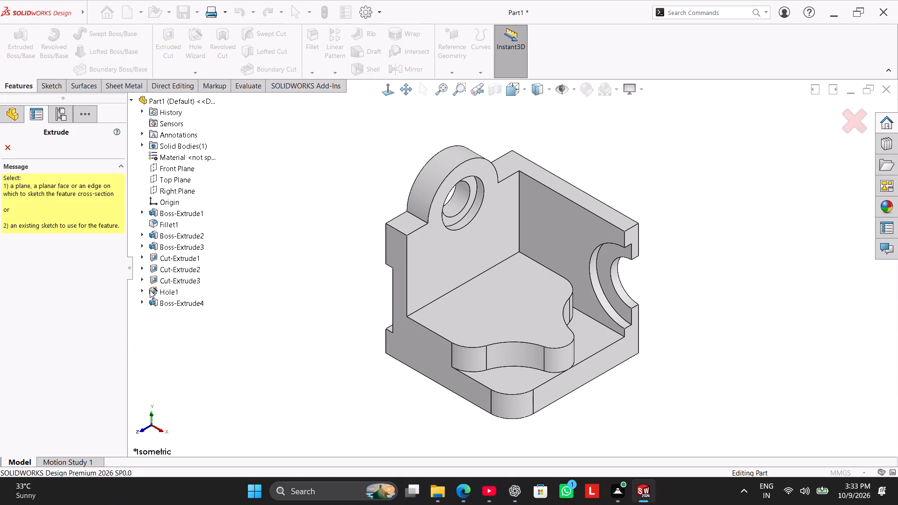
left_click(141, 303)
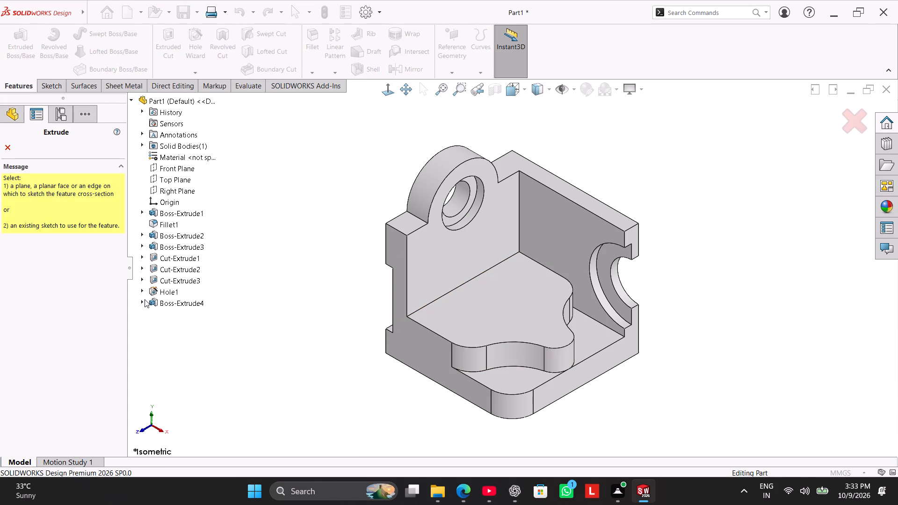
left_click(145, 299)
left_click(169, 312)
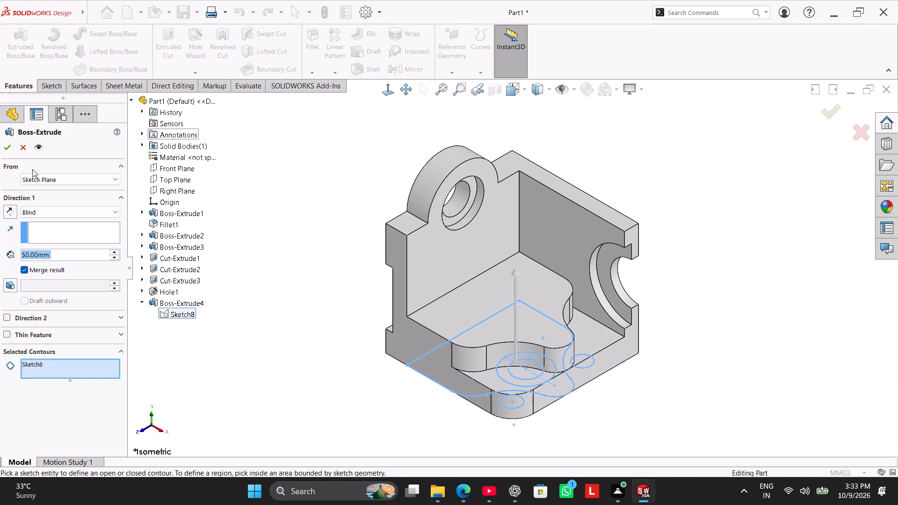
right_click(46, 368)
left_click(59, 371)
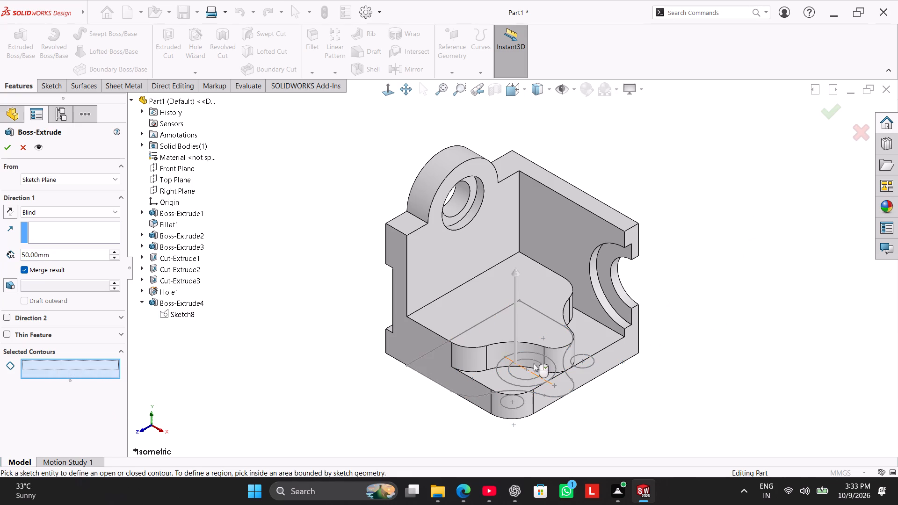
left_click(513, 385)
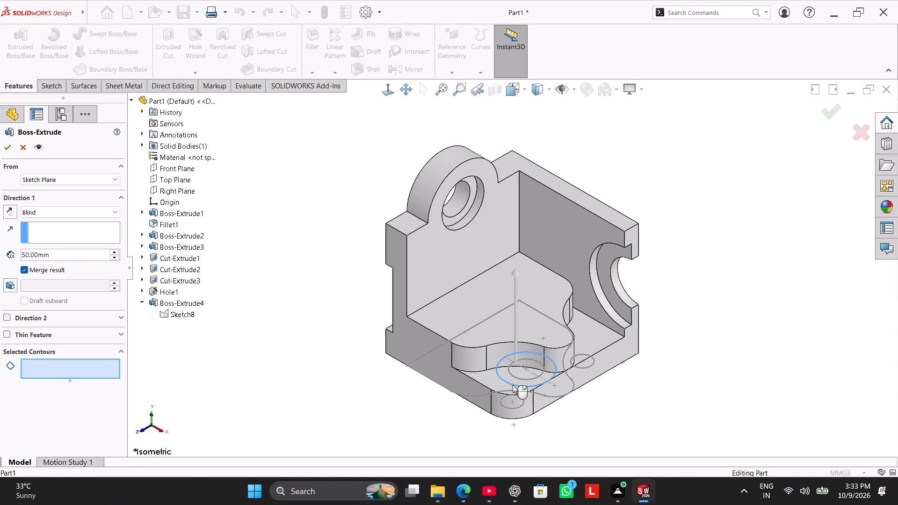
left_click(519, 380)
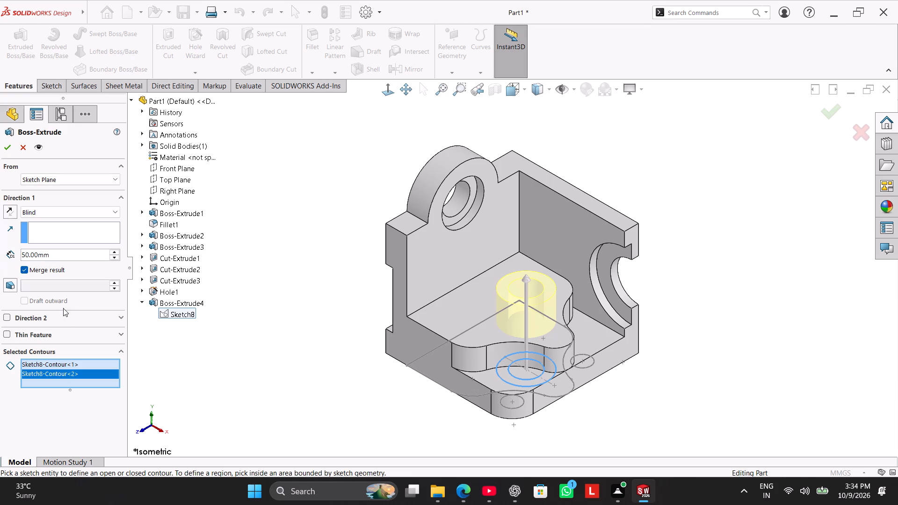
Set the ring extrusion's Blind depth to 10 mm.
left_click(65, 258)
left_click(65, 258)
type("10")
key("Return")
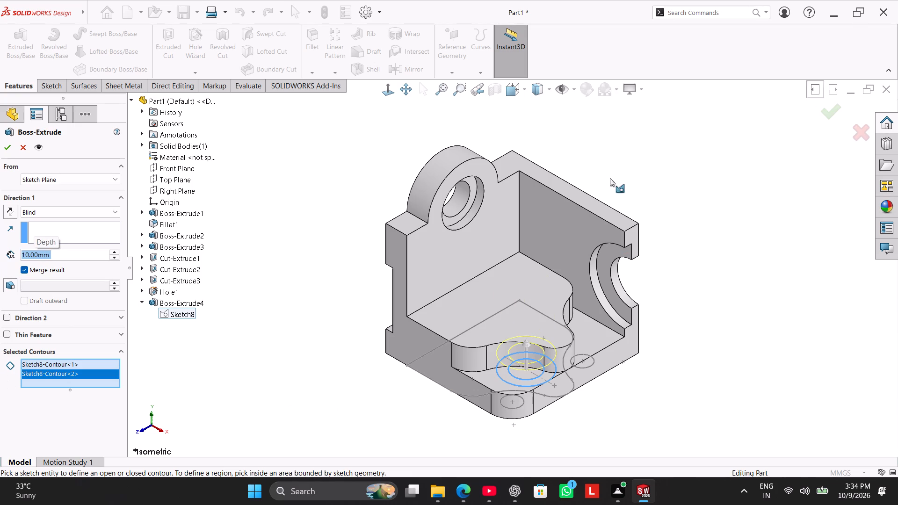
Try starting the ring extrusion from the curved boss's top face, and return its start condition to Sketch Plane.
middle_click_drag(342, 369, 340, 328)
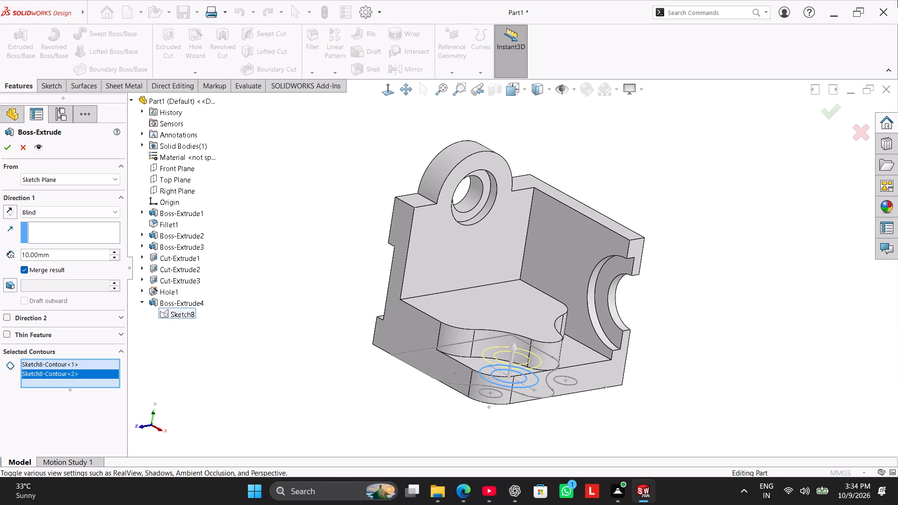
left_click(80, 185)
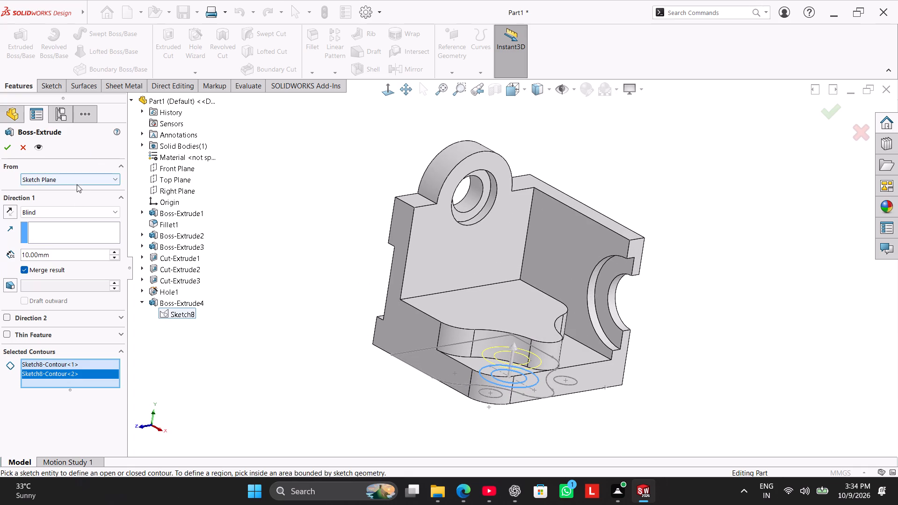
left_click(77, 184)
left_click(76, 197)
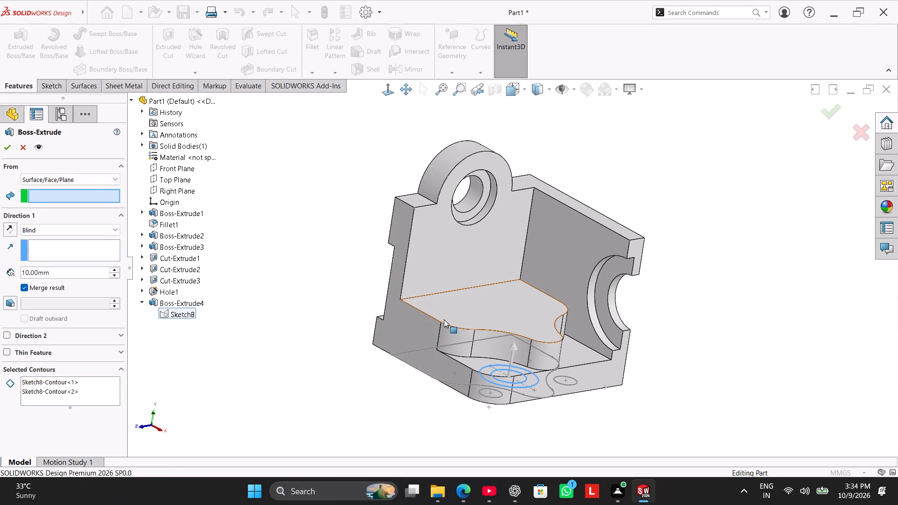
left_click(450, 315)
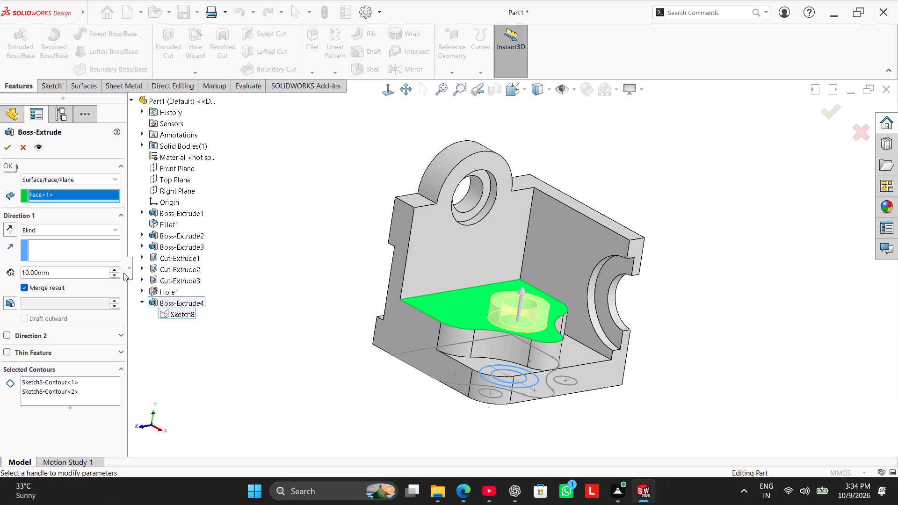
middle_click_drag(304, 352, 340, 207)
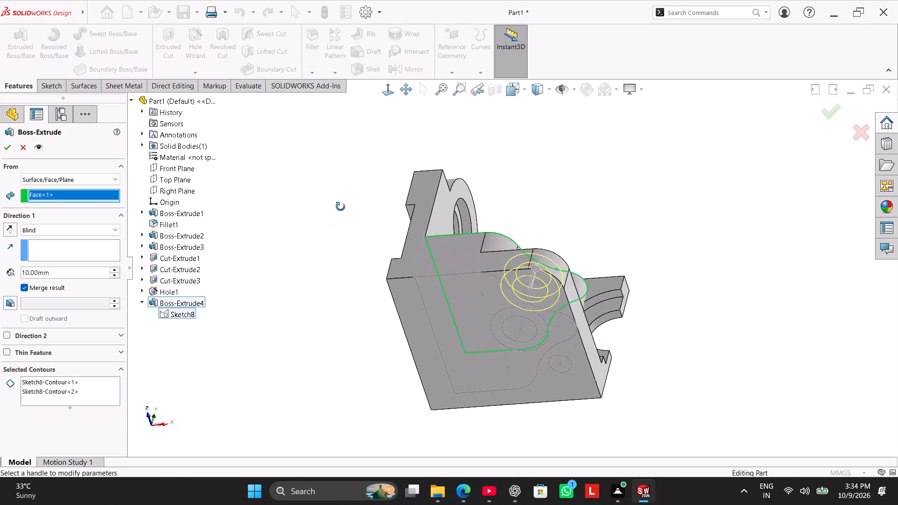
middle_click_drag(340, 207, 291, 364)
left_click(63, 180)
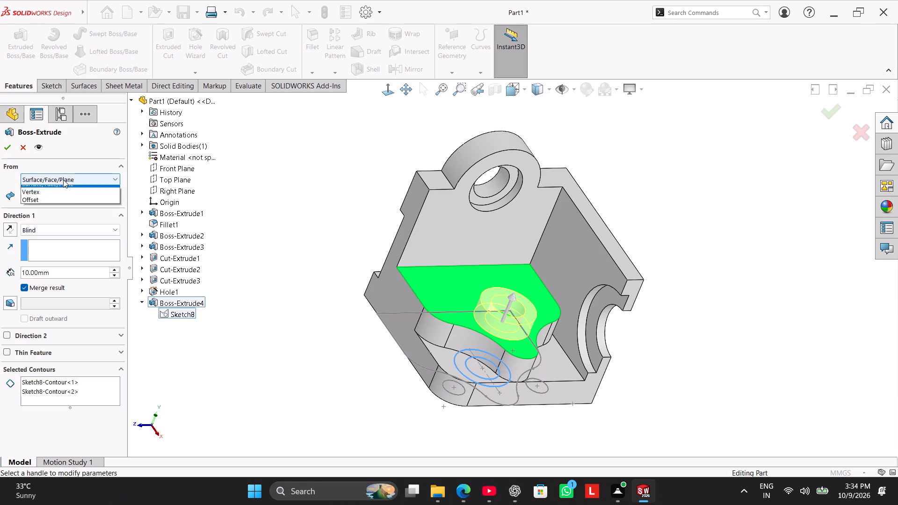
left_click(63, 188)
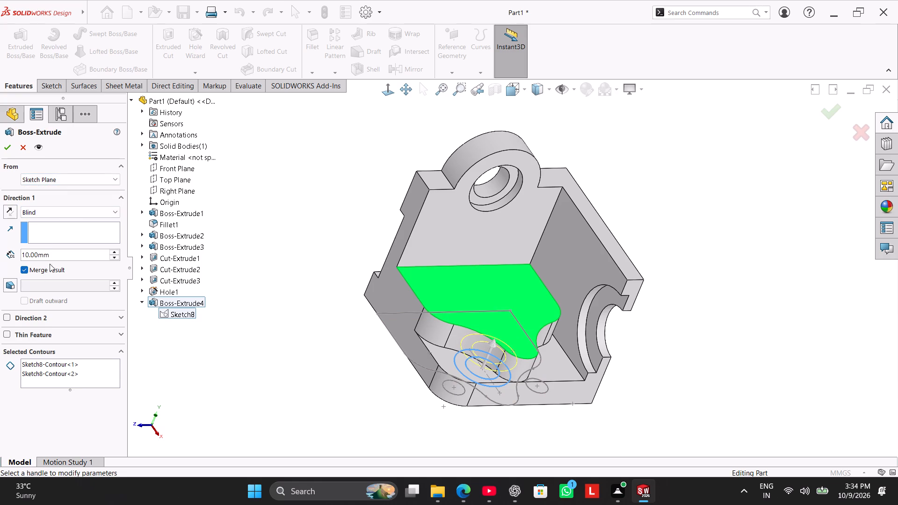
Extrude the ring between the concentric circles with a Blind depth of 40 mm, merged with the bracket.
triple_click(54, 258)
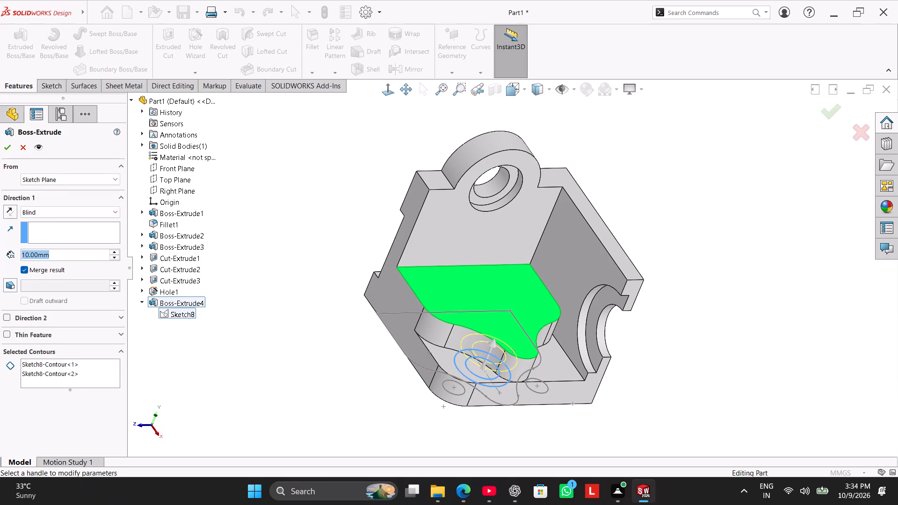
key("plus")
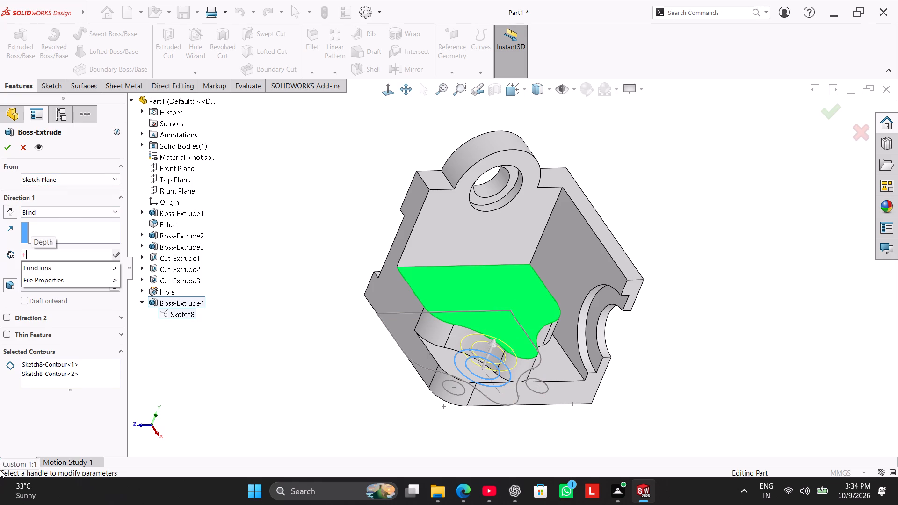
key("BackSpace")
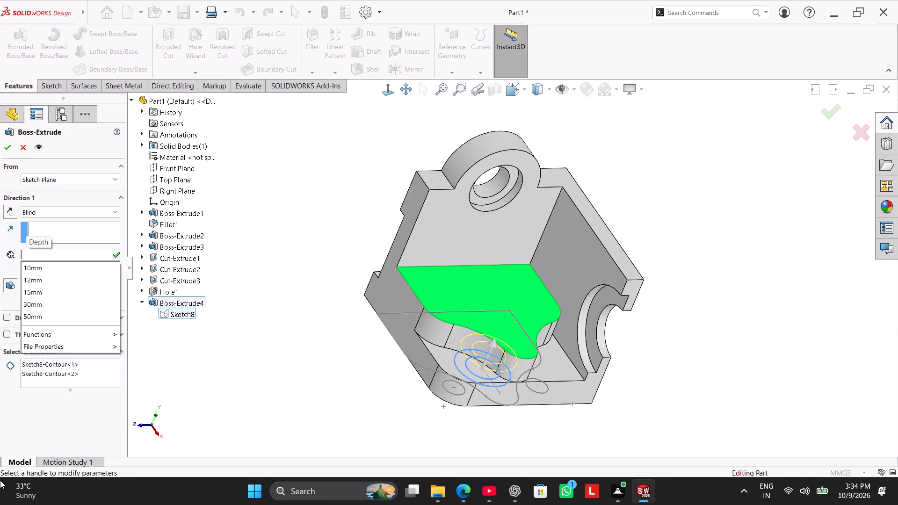
key("4")
key("0")
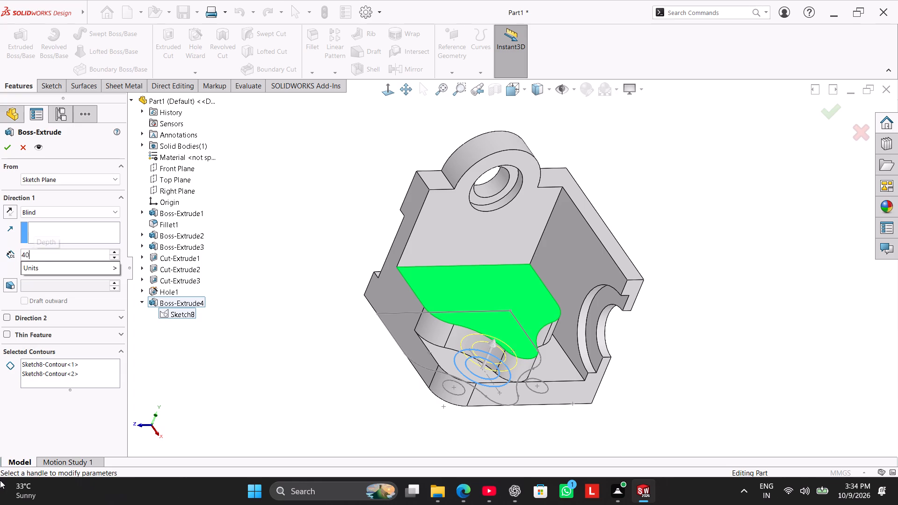
key("Return")
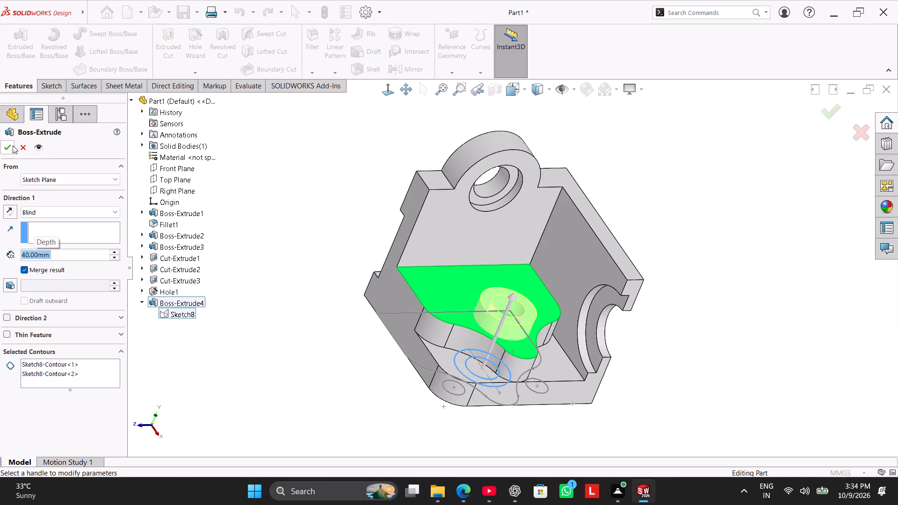
left_click(13, 145)
Cut the profile sketch's inner concentric circle as the only selected contour, using the Up To Next end condition.
middle_click_drag(285, 280, 241, 375)
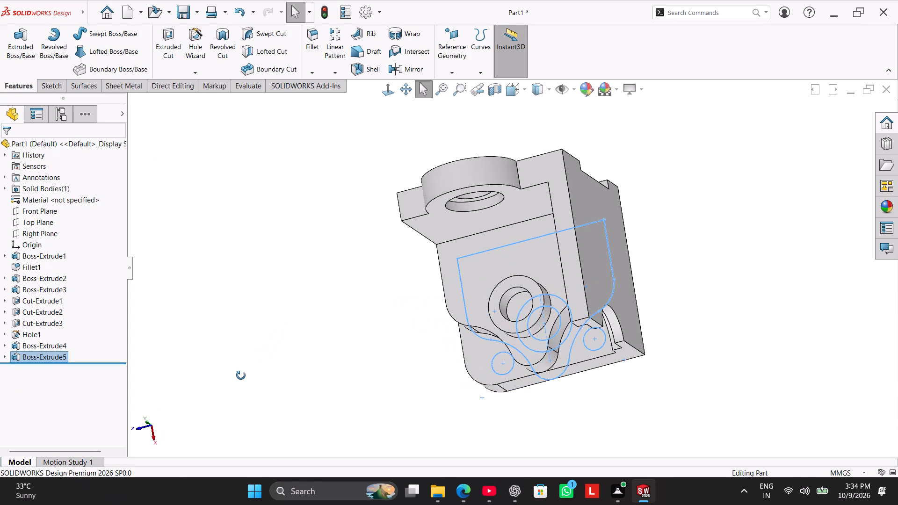
middle_click_drag(241, 375, 312, 295)
left_click(254, 311)
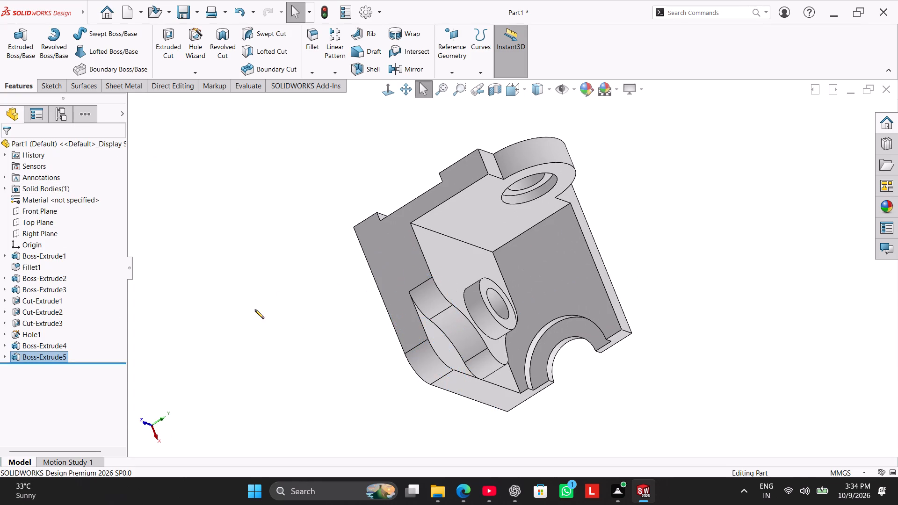
right_click_drag(264, 302, 532, 179)
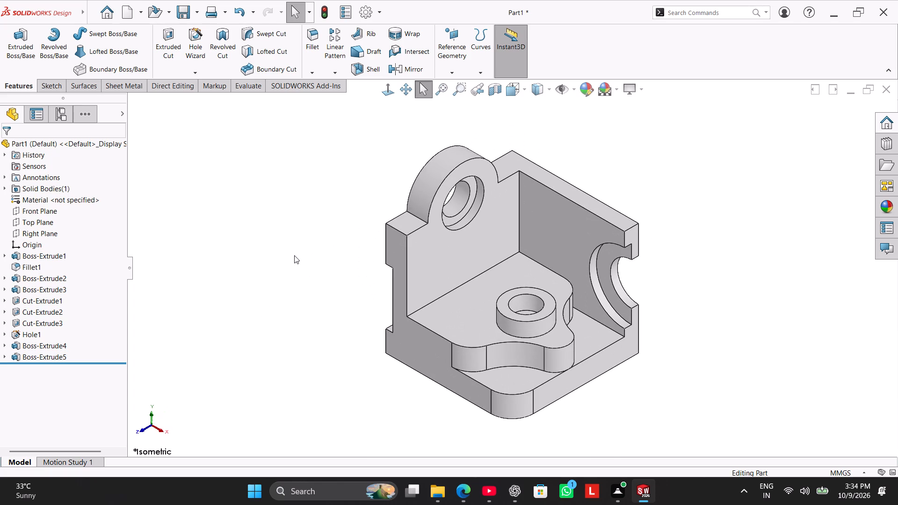
left_click(180, 46)
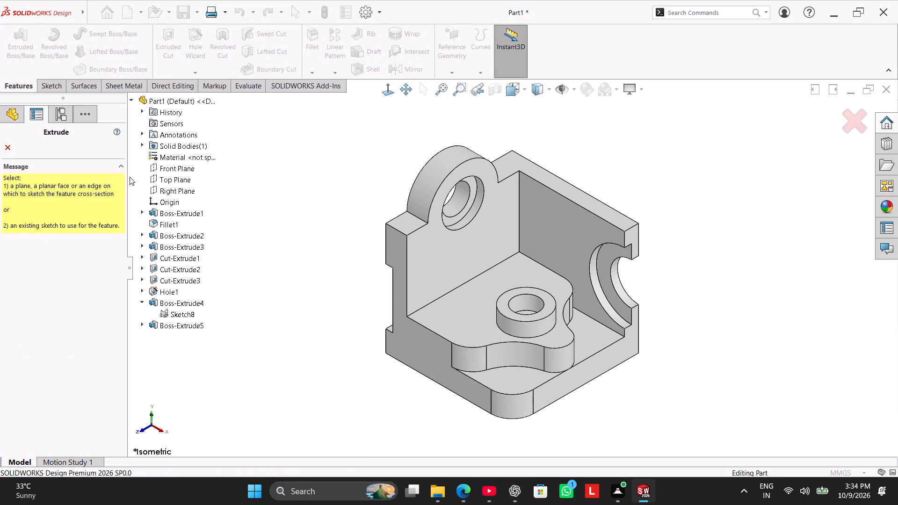
left_click(141, 304)
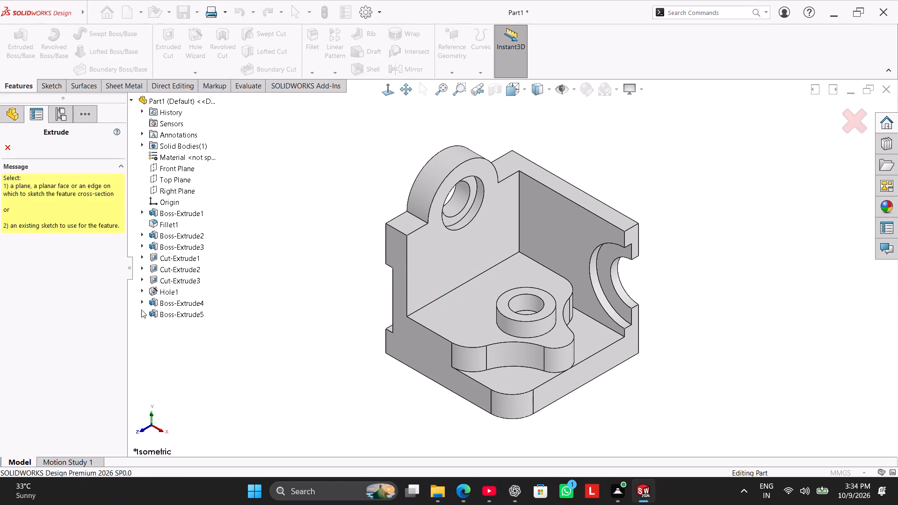
left_click(143, 312)
left_click(163, 322)
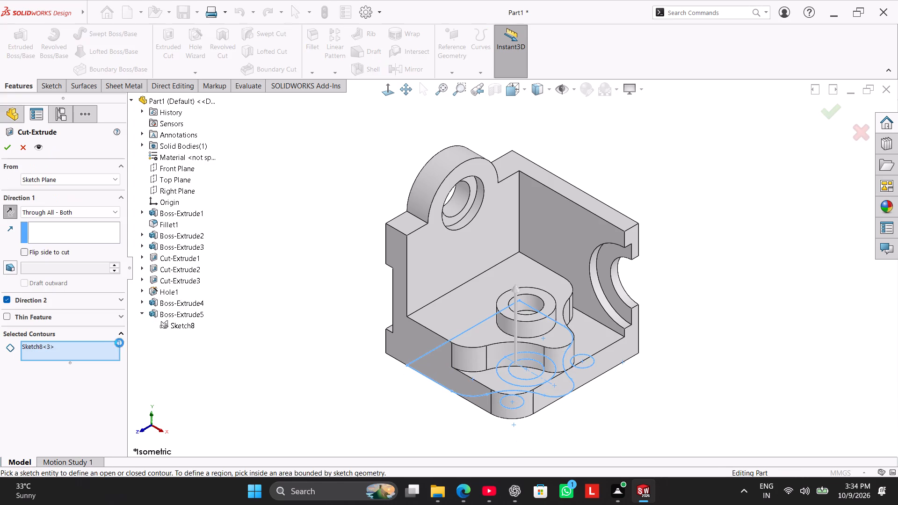
right_click(84, 353)
left_click(104, 358)
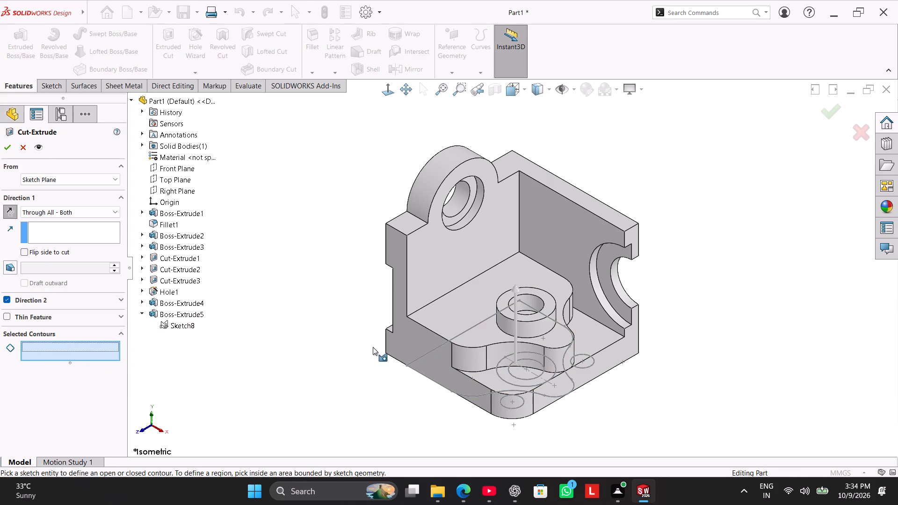
left_click(509, 373)
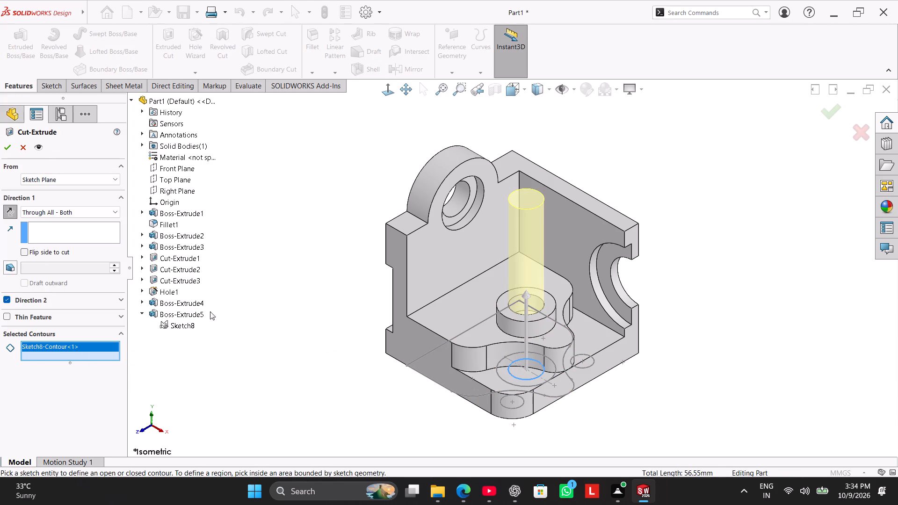
left_click(46, 213)
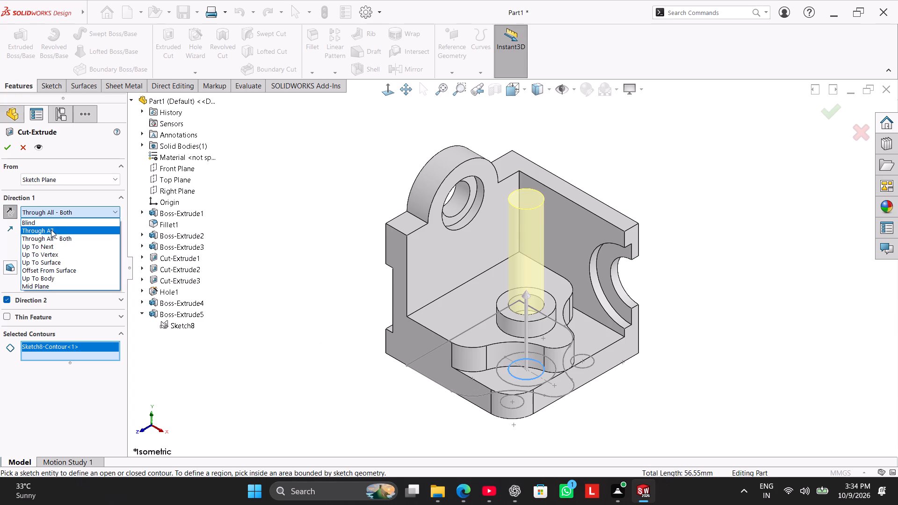
left_click(56, 245)
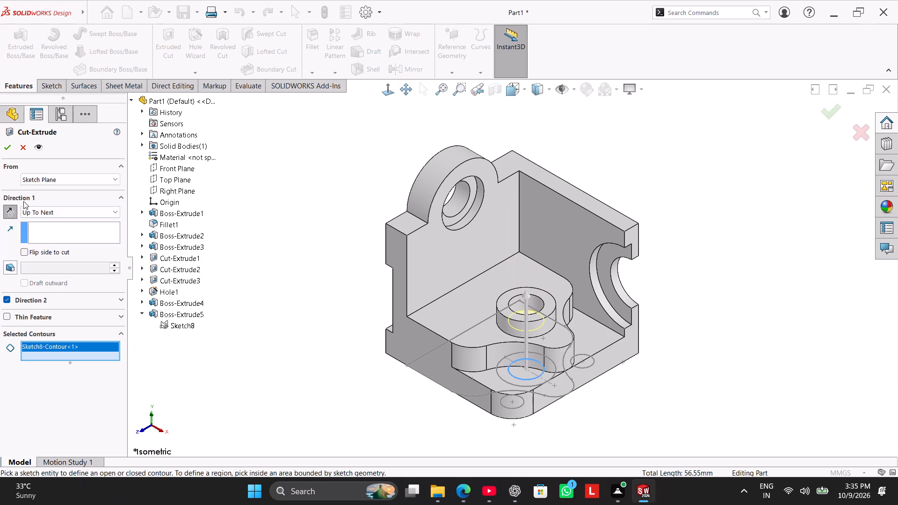
left_click(9, 144)
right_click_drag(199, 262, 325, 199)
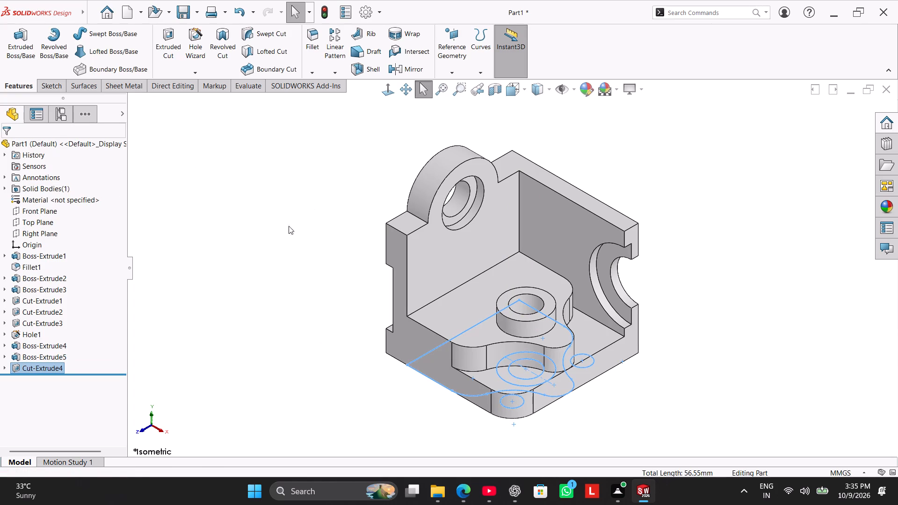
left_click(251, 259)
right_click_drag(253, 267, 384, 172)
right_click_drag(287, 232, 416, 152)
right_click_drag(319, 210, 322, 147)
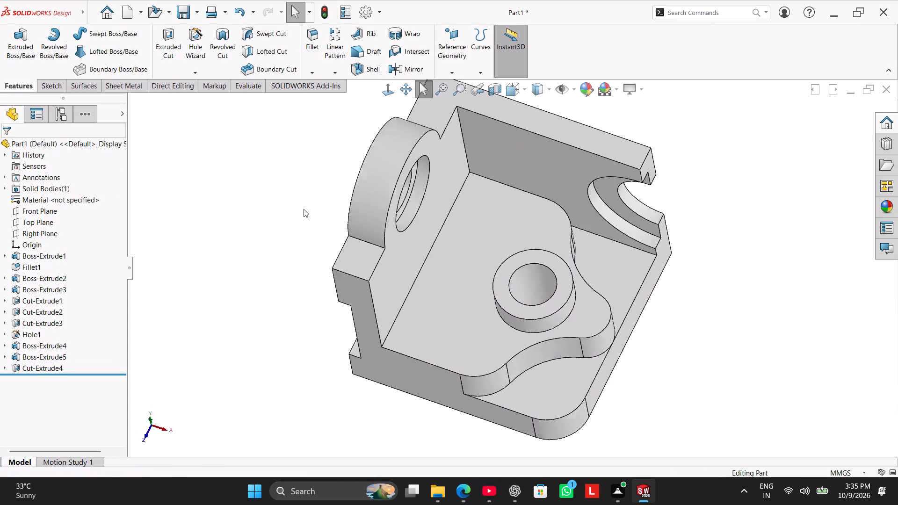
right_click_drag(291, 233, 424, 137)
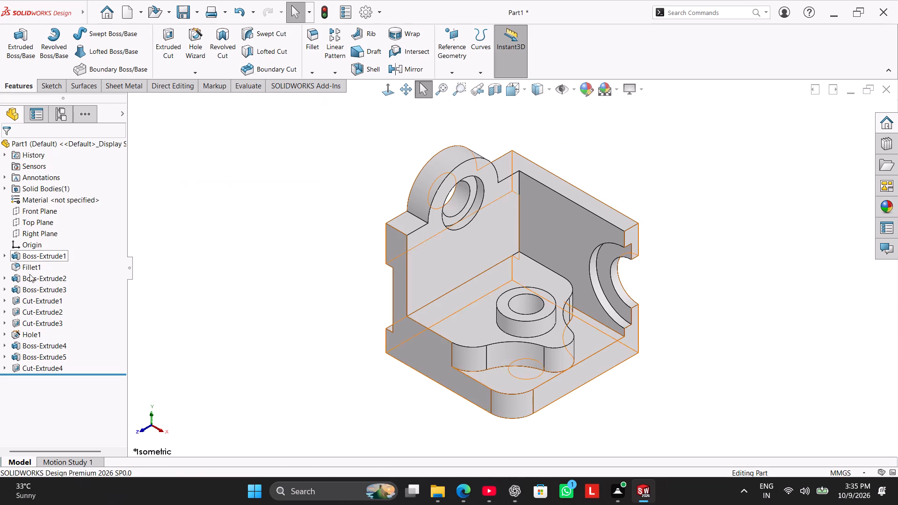
Edit the central-hole cut to add the profile sketch's two small 12 mm circles as selected contours.
right_click(46, 365)
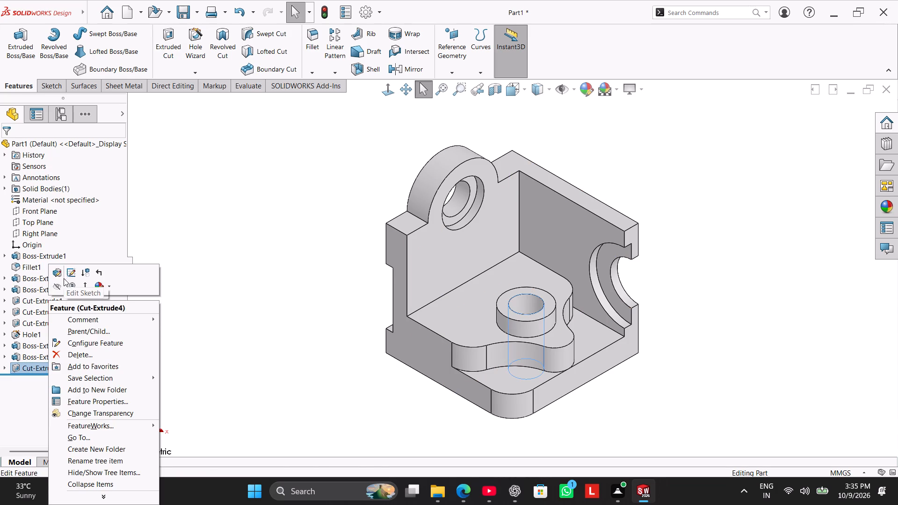
left_click(60, 275)
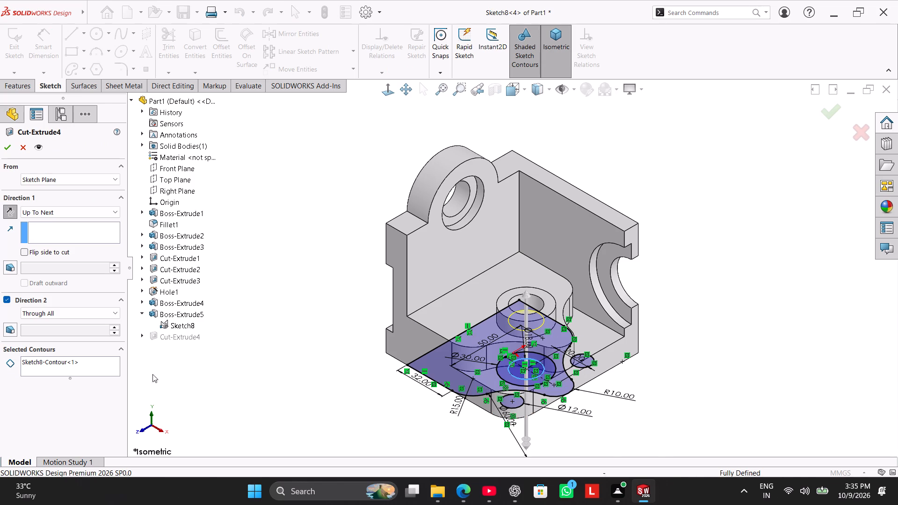
left_click(514, 409)
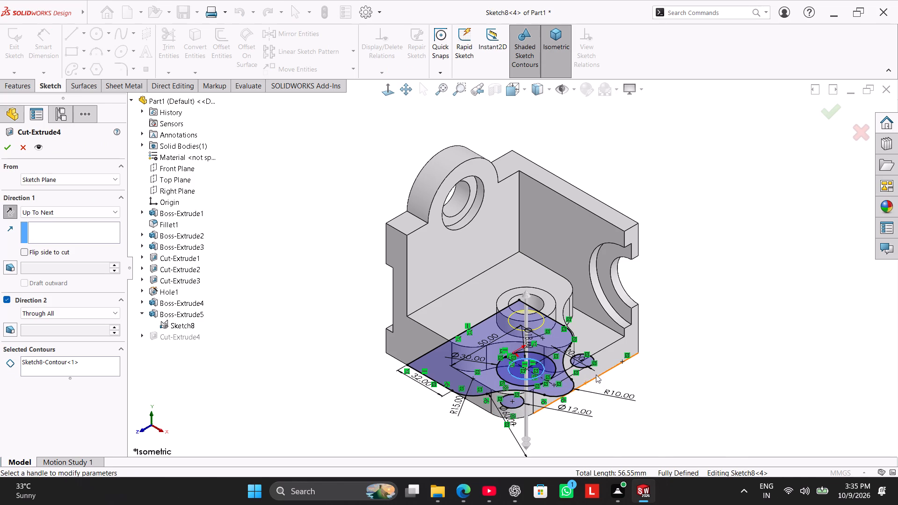
left_click(97, 363)
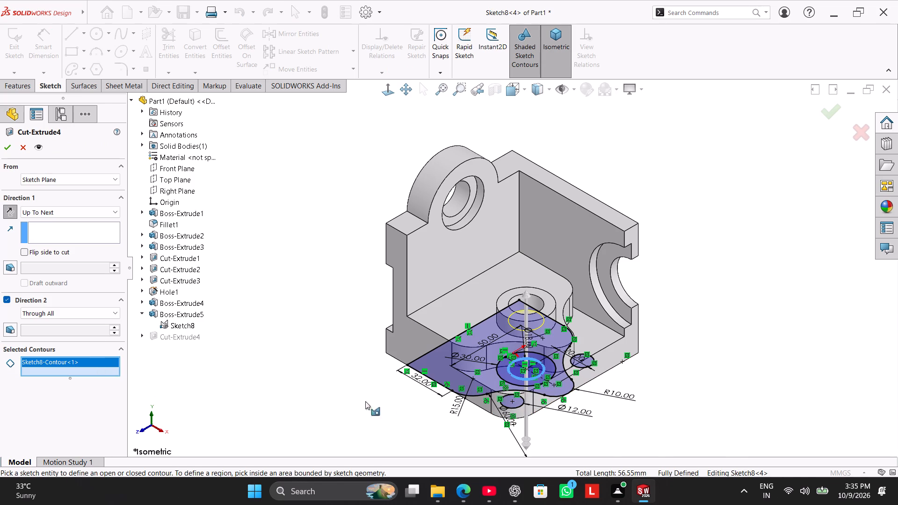
left_click(509, 407)
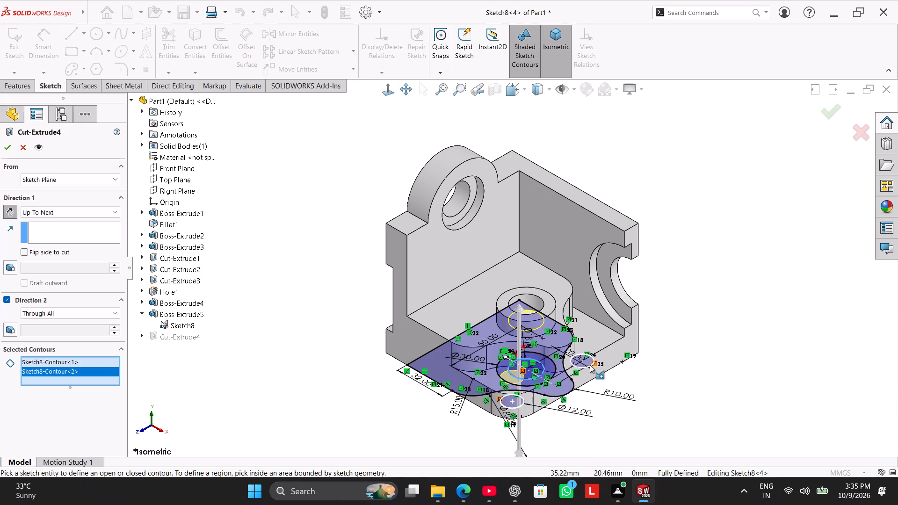
left_click(589, 365)
middle_click_drag(299, 366, 310, 352)
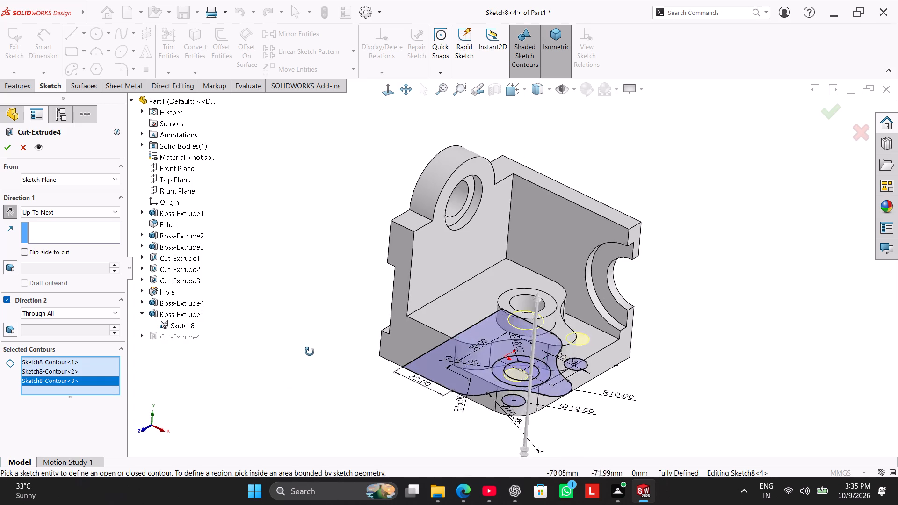
middle_click_drag(310, 352, 283, 329)
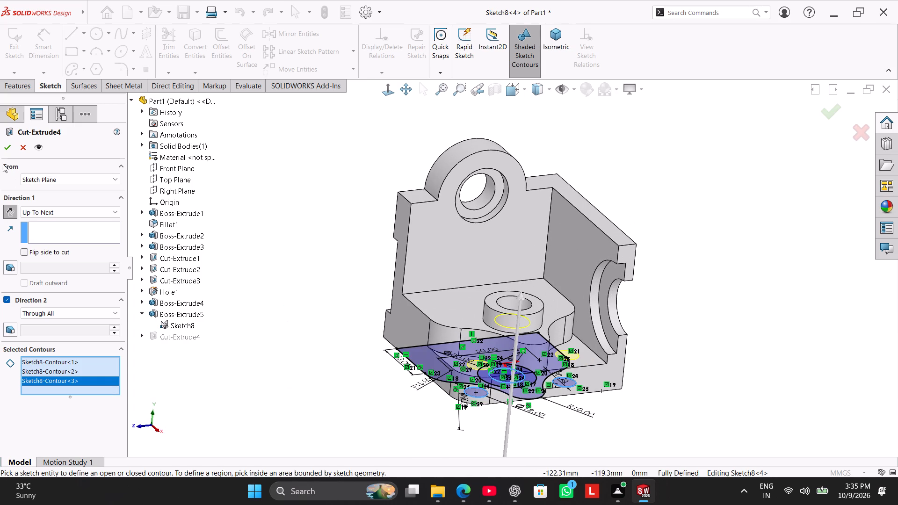
left_click(7, 150)
left_click(237, 251)
right_click_drag(243, 267, 386, 160)
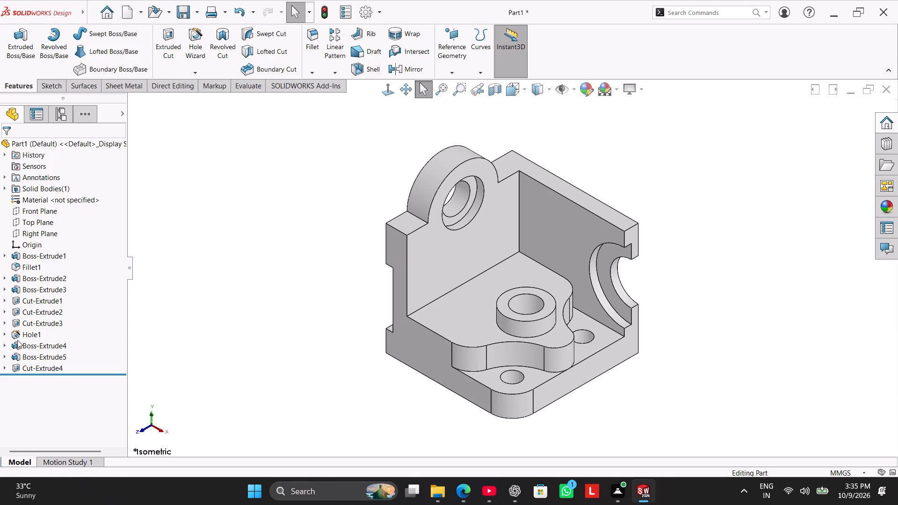
Sketch on the Front Plane a horizontal line about 12 mm long from the wall's inner edge and a line sloping to the ring's top corner.
left_click(45, 209)
left_click(57, 196)
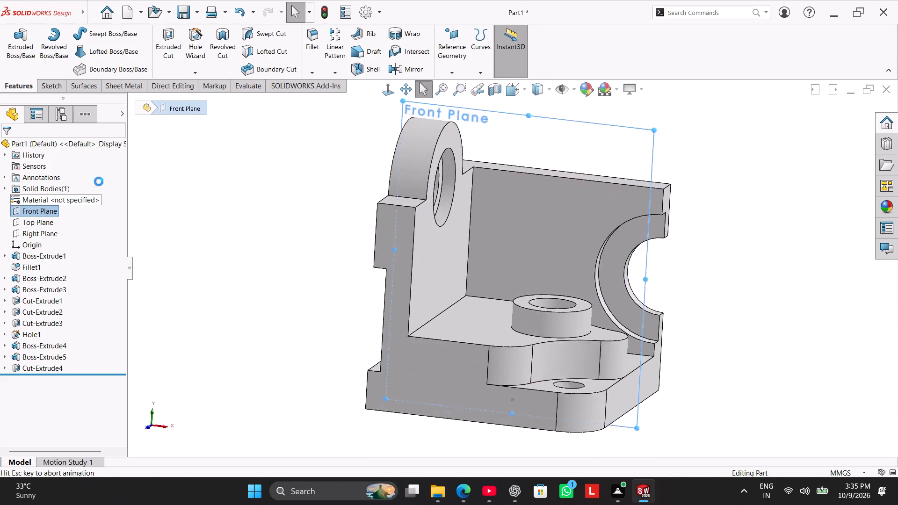
left_click(275, 181)
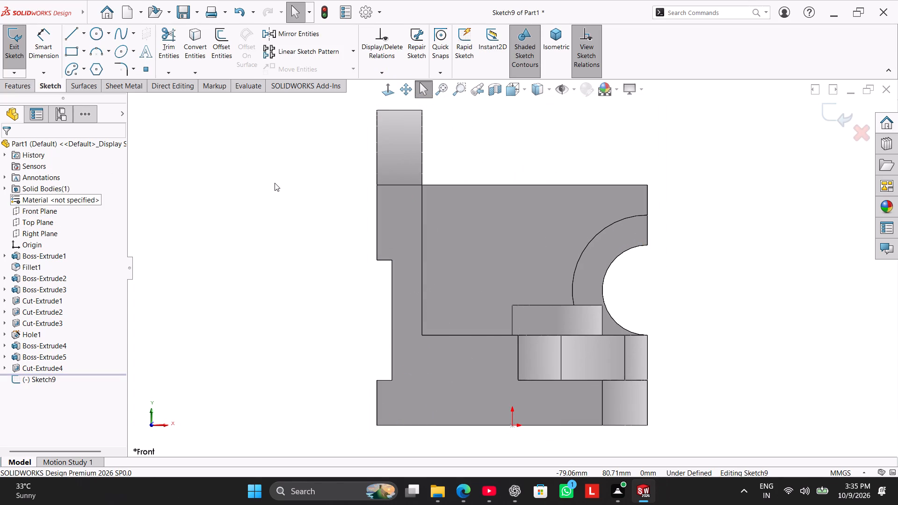
left_click(71, 33)
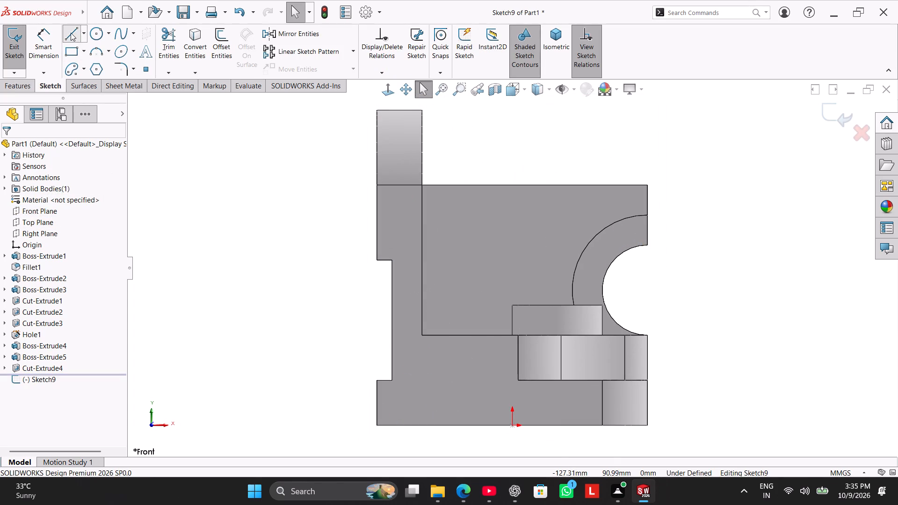
left_click(422, 233)
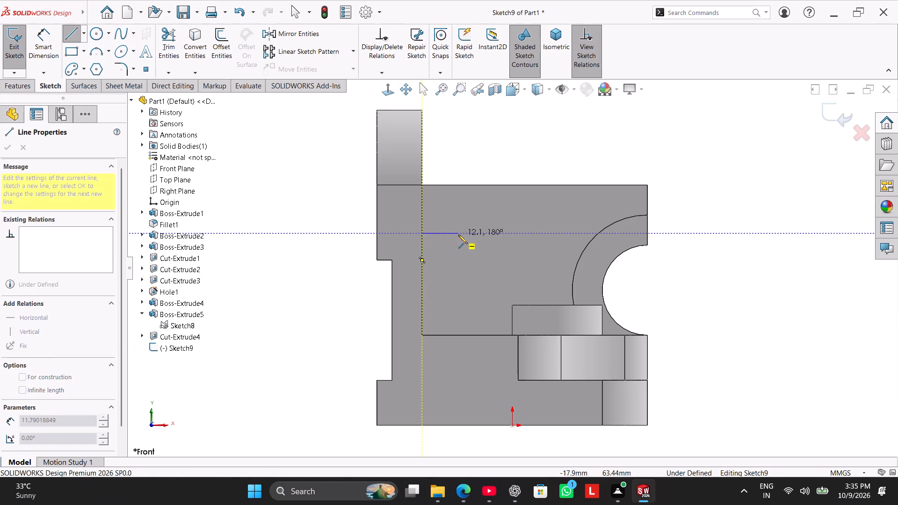
left_click(458, 235)
left_click(513, 306)
right_click(348, 251)
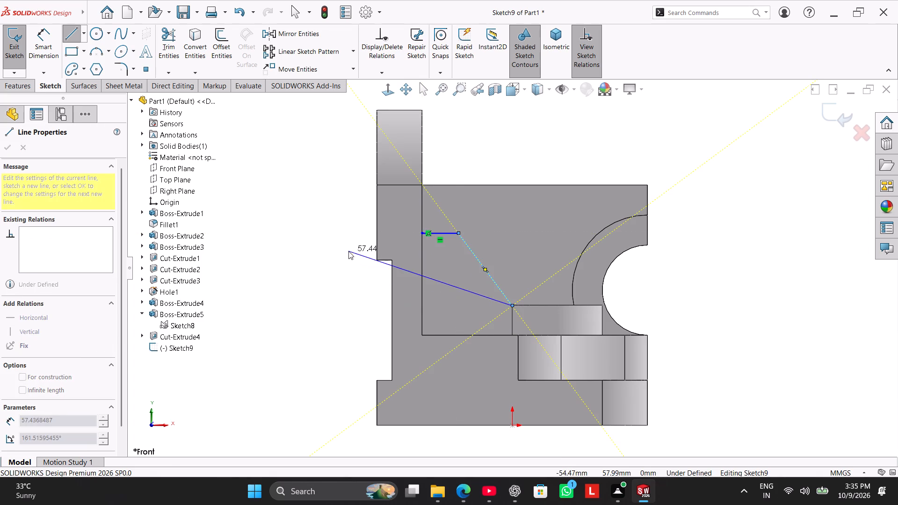
left_click(378, 255)
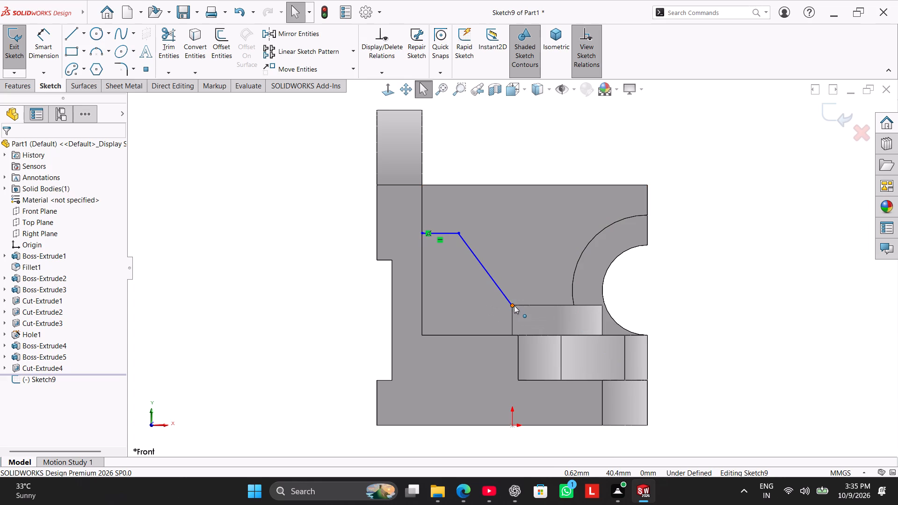
Pull the sloping line's lower endpoint free and make it coincident with the ring's top corner vertex.
left_click_drag(514, 305, 522, 286)
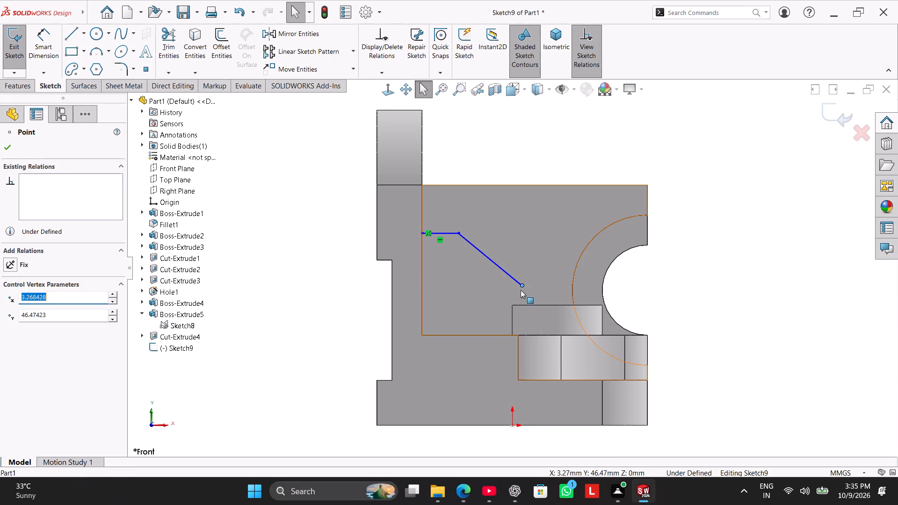
left_click(521, 285, "ctrl")
left_click(513, 305, "ctrl")
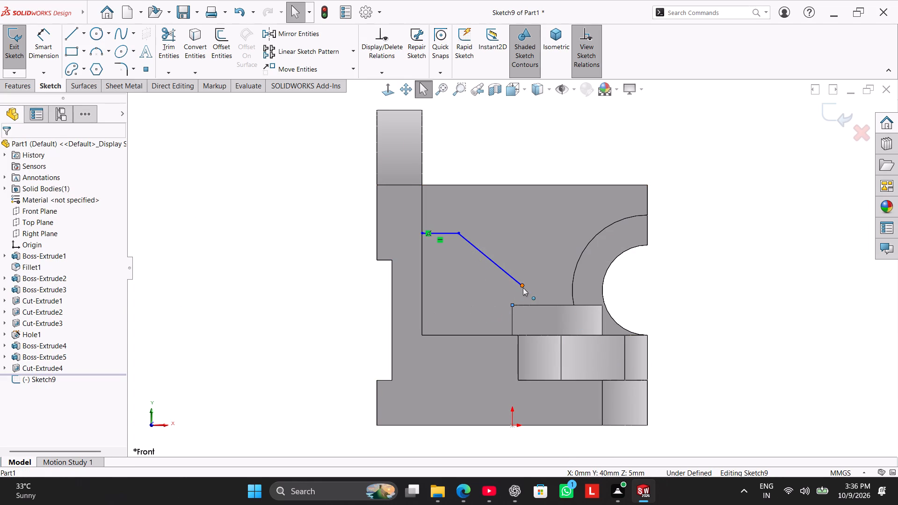
left_click(523, 288, "ctrl")
left_click(29, 340)
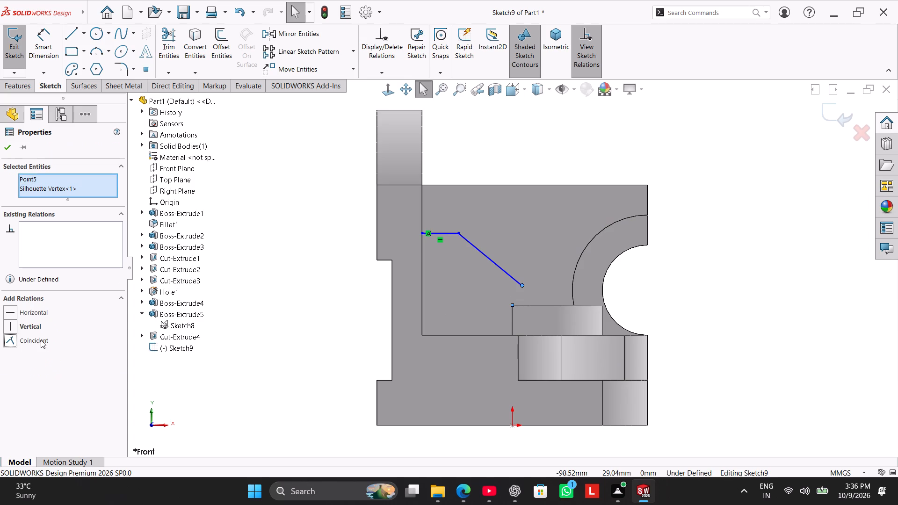
left_click(193, 294)
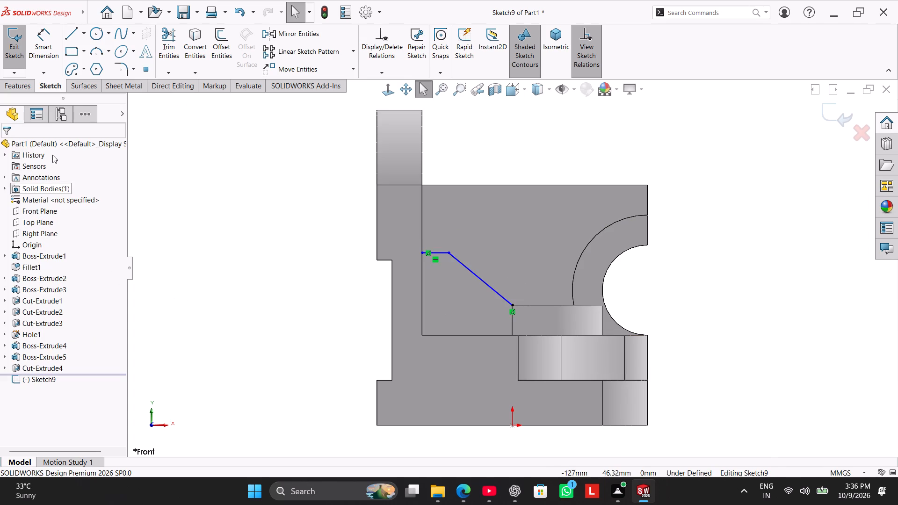
Dimension the short horizontal line's length as 12 mm.
left_click(55, 37)
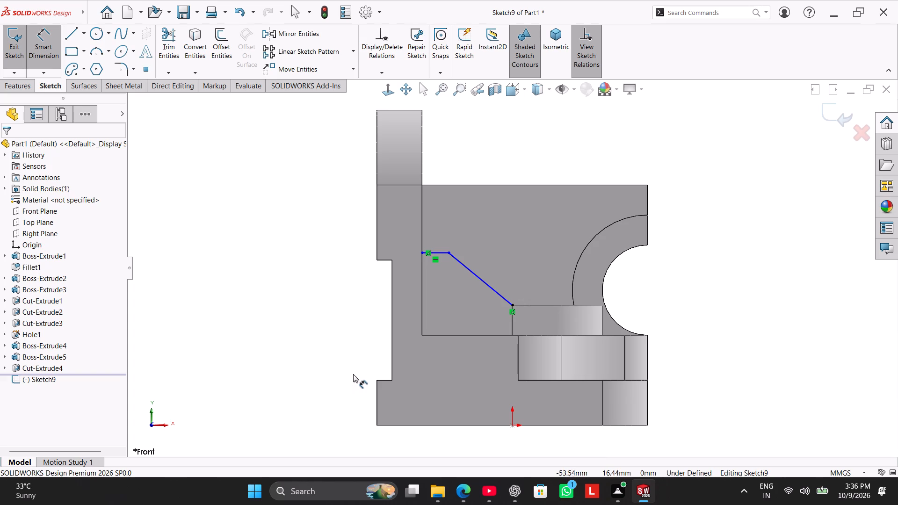
left_click(442, 250)
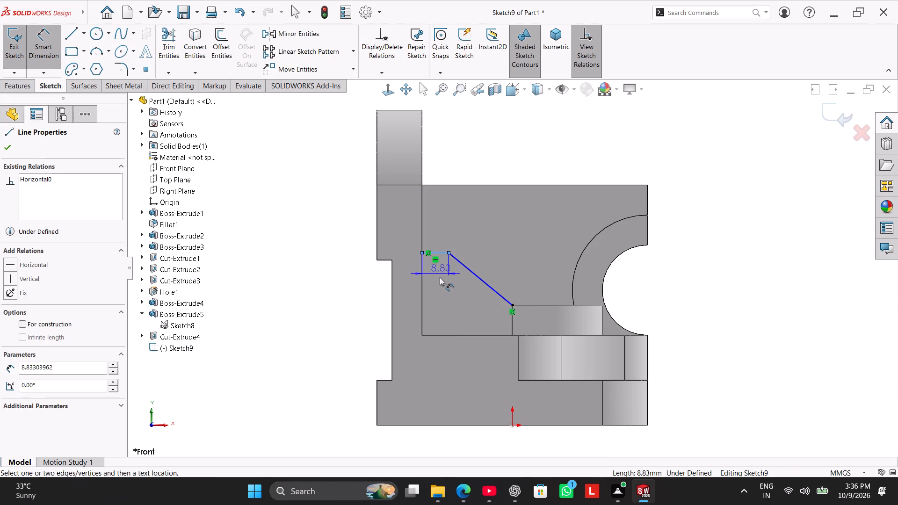
left_click(438, 280)
type("12")
key("Return")
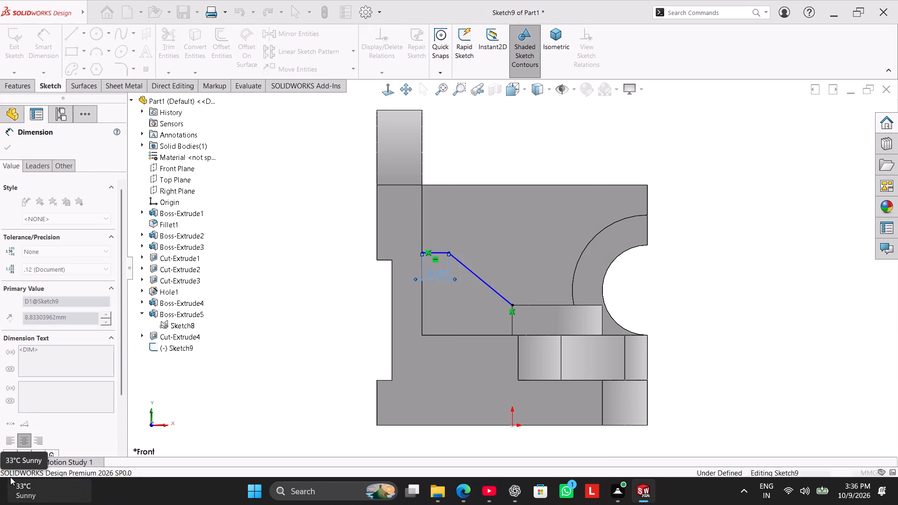
right_click(574, 160)
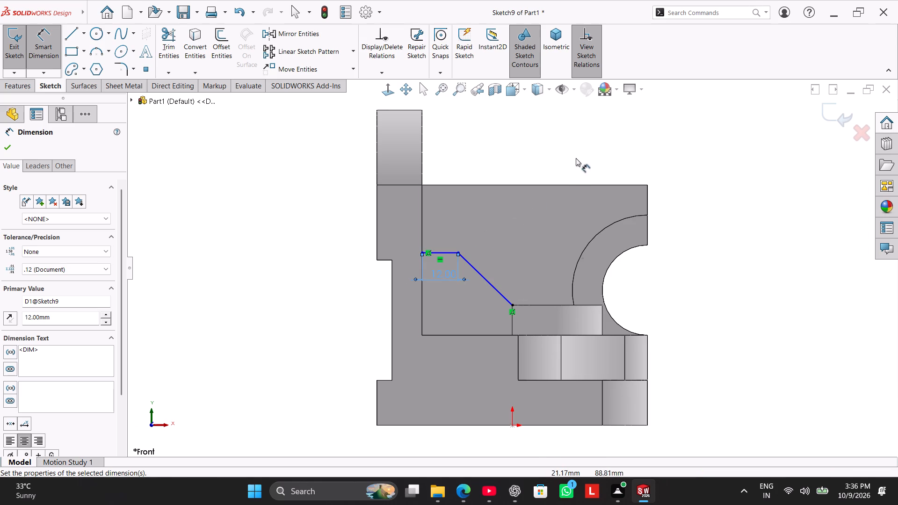
left_click(623, 185)
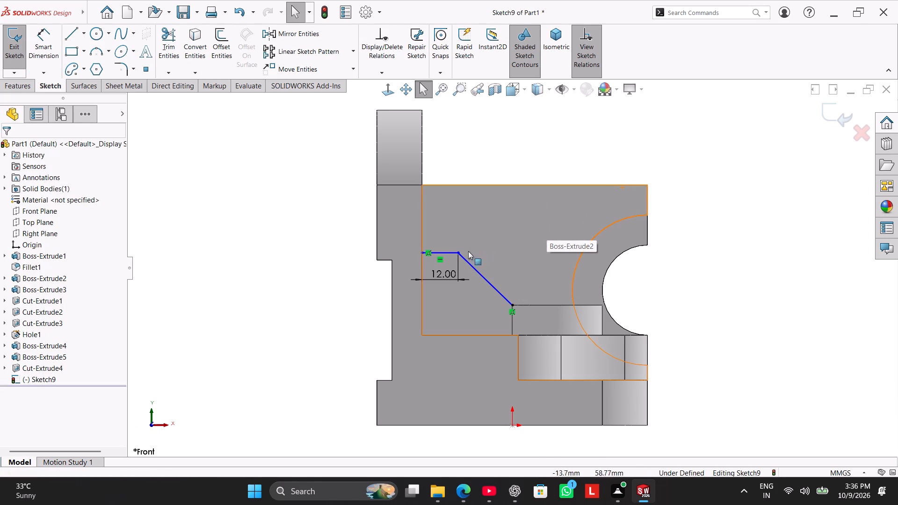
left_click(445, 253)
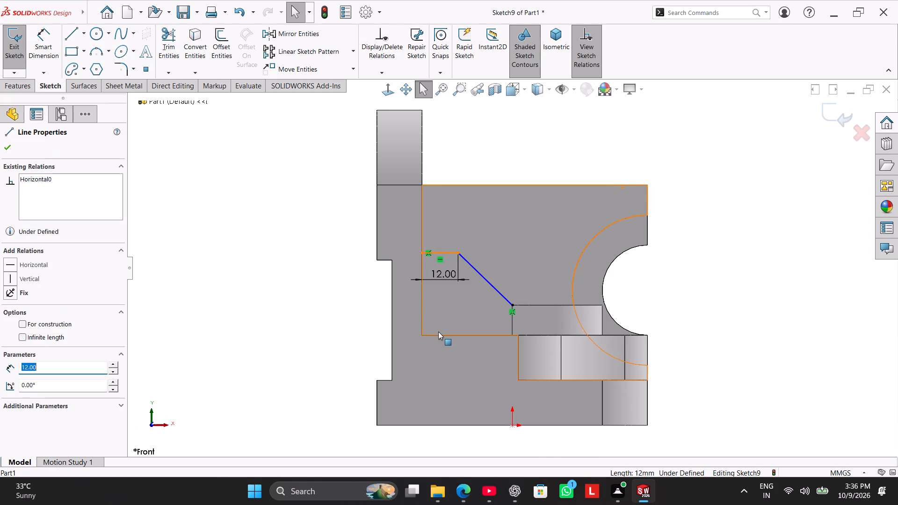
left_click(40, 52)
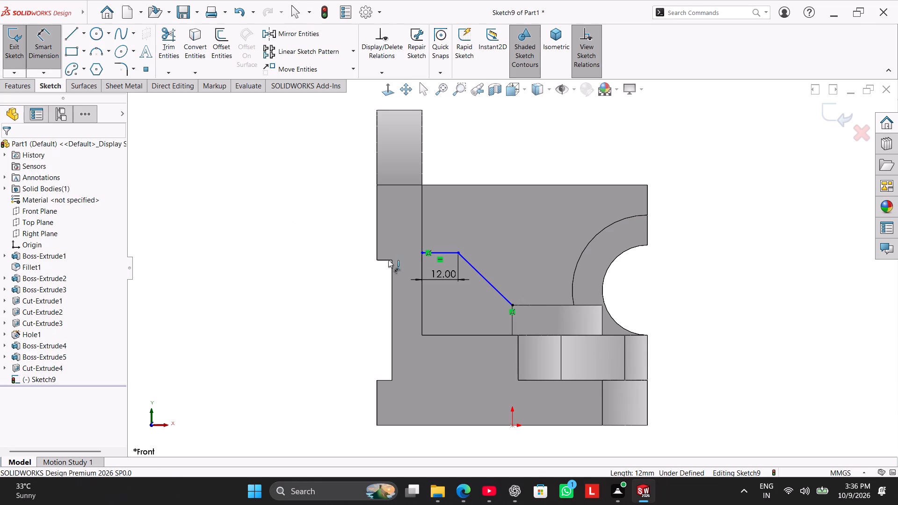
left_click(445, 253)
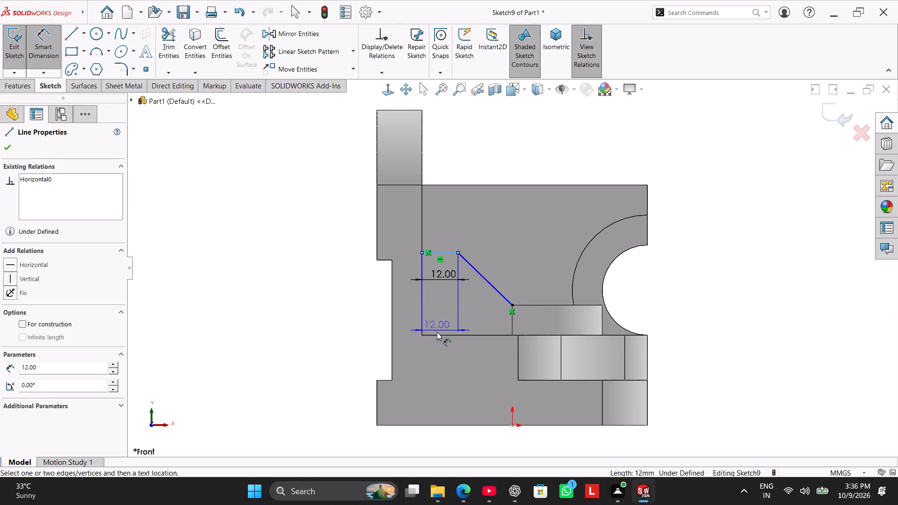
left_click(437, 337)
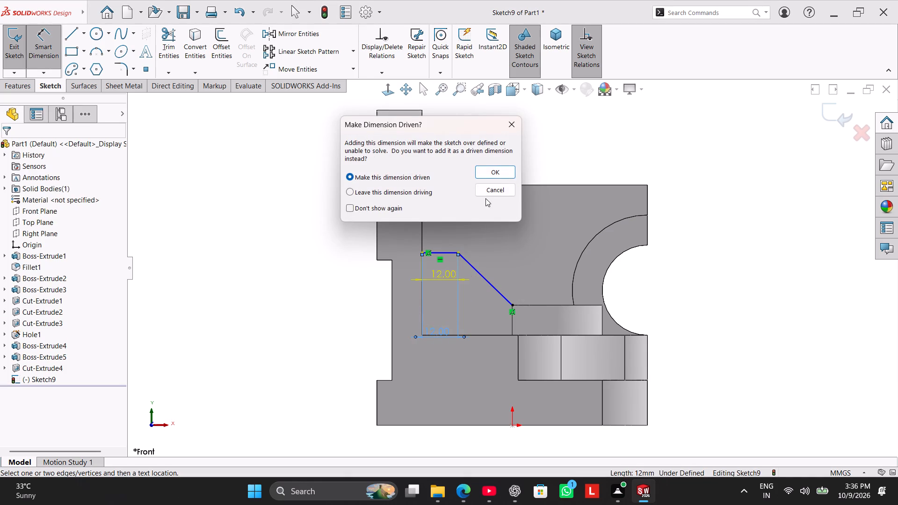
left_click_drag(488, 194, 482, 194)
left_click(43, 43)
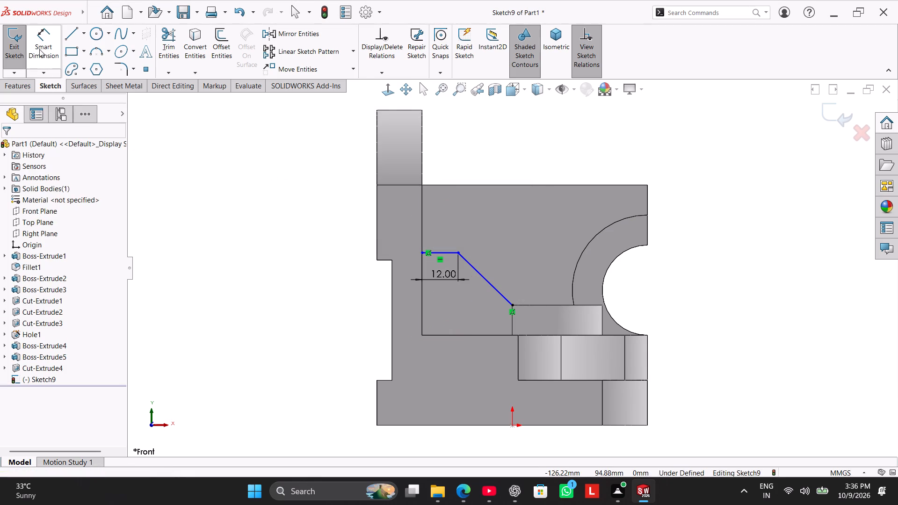
Dimension the horizontal line's height above the curved boss's top edge as 25 mm.
left_click(47, 50)
left_click(446, 251)
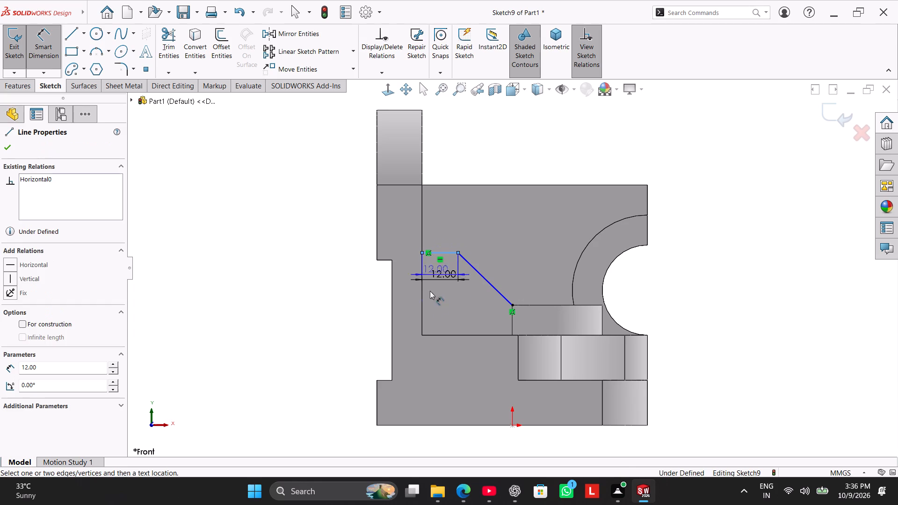
left_click(433, 335)
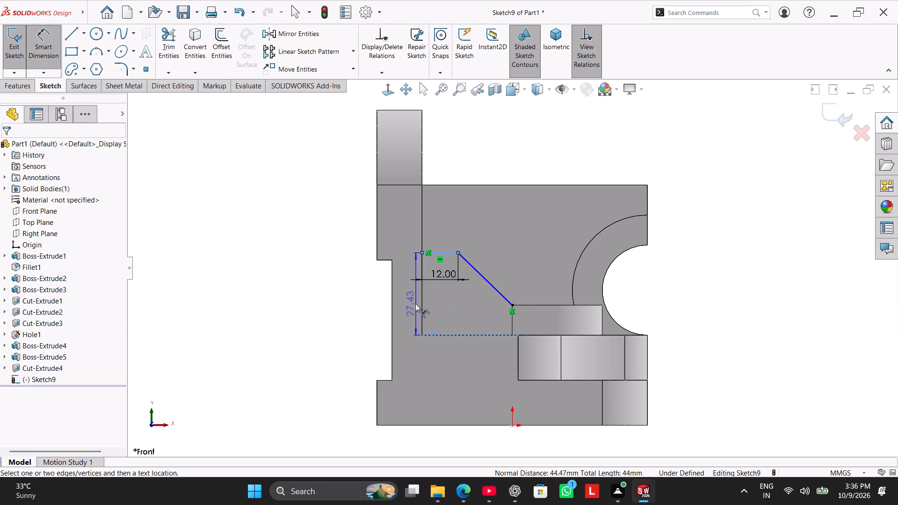
left_click(408, 294)
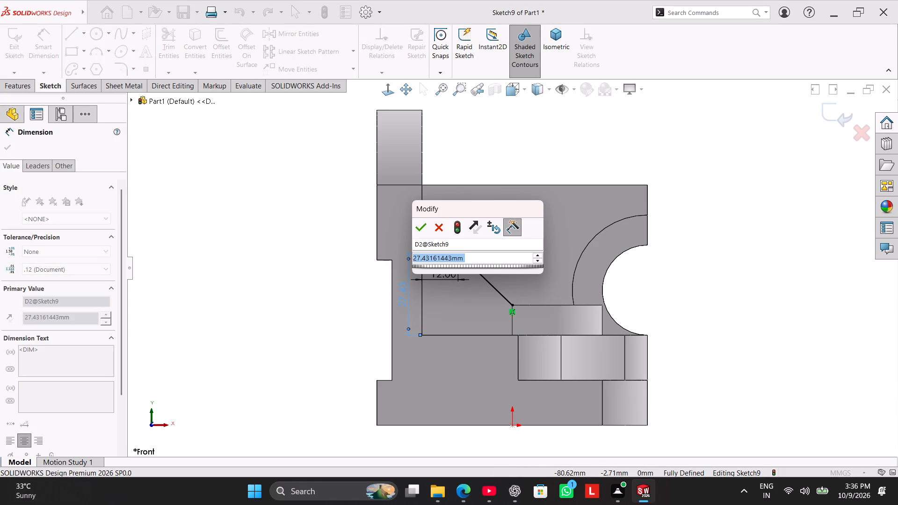
type("25")
key("Return")
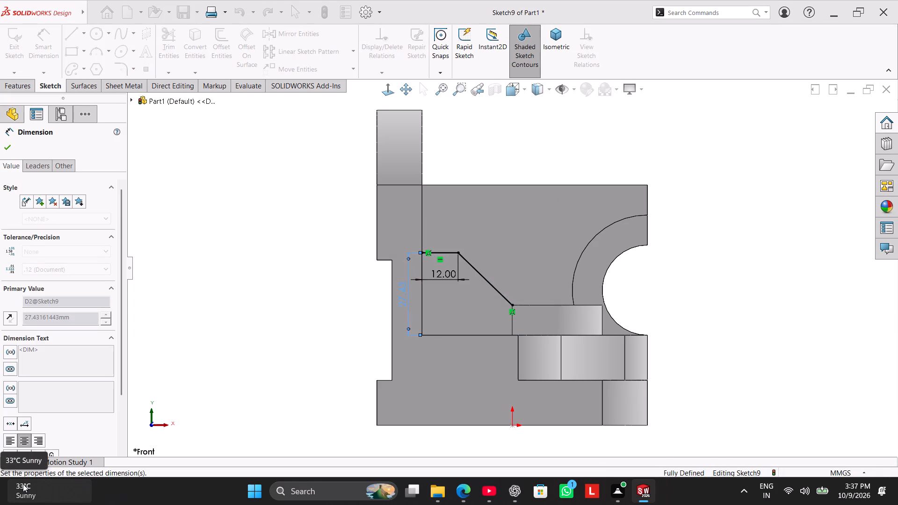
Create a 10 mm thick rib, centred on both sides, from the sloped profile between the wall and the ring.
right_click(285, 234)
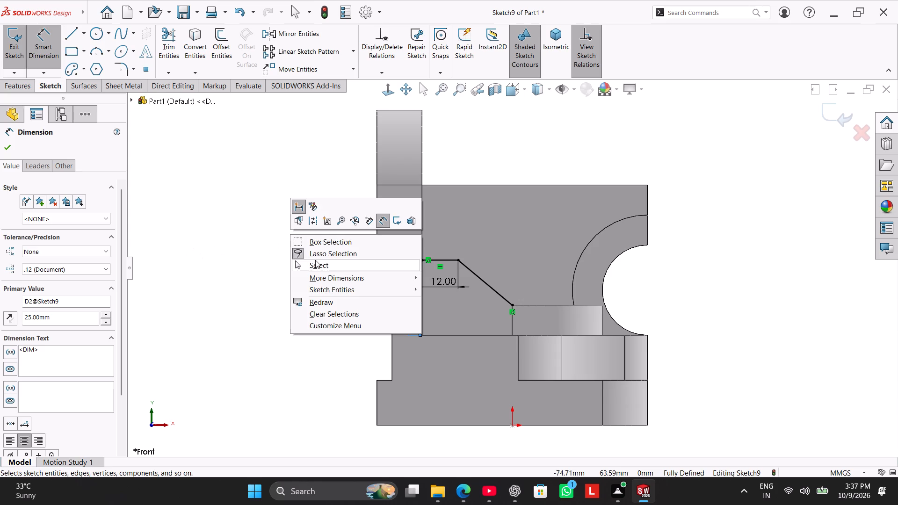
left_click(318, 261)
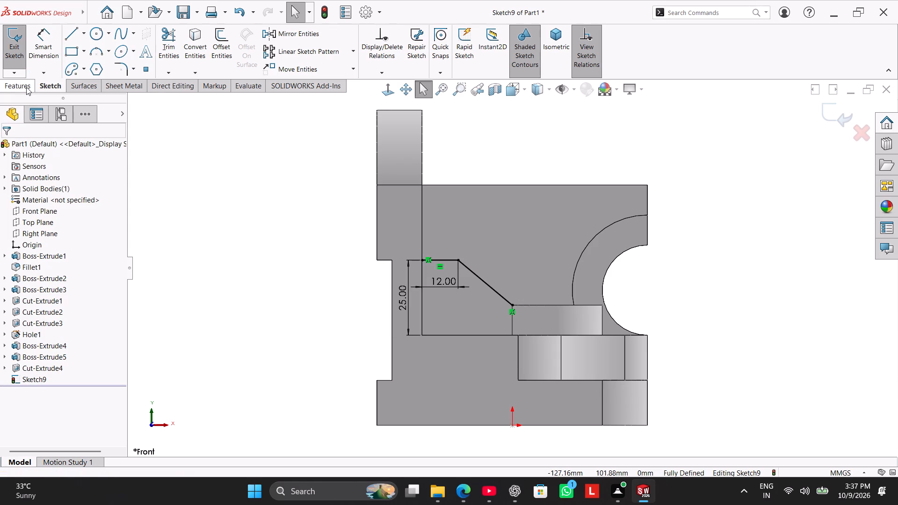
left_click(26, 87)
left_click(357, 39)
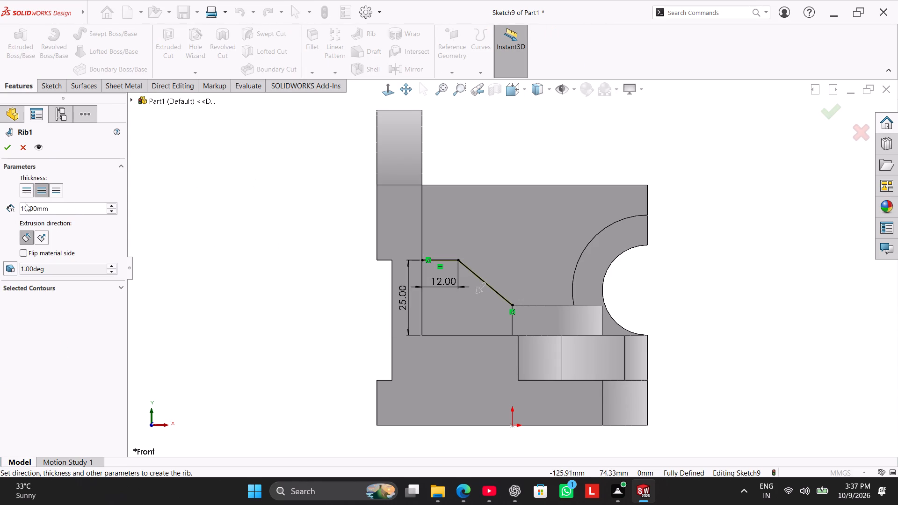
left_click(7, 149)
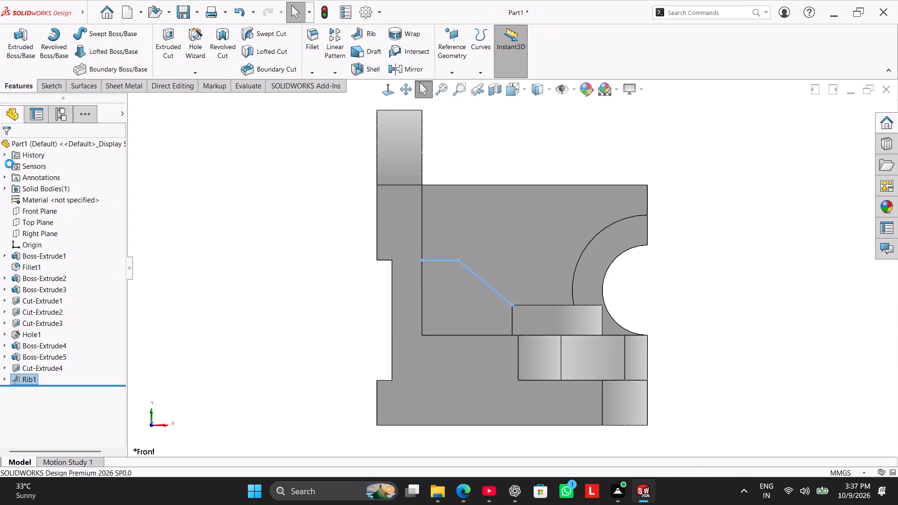
Examine the rib between the wall and the ring from several angles around the bracket.
middle_click_drag(274, 235, 269, 322)
left_click(262, 296)
right_click_drag(261, 292, 485, 158)
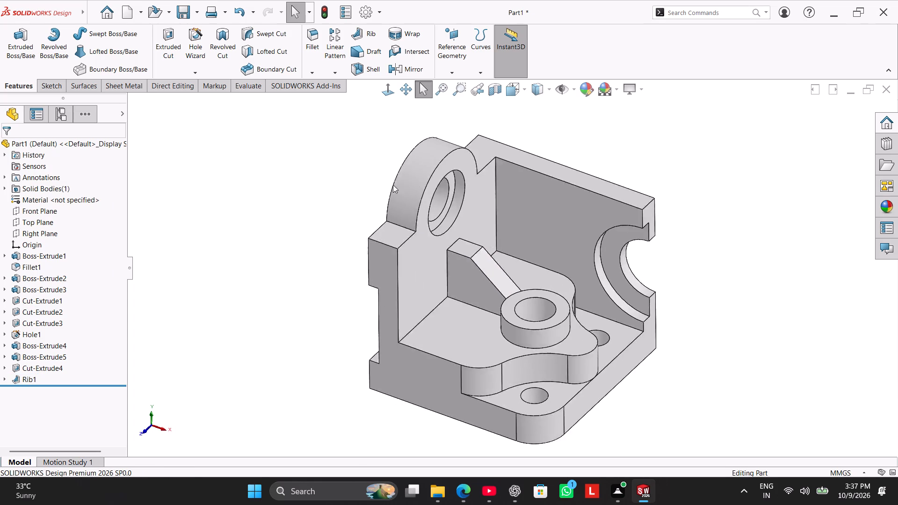
left_click(303, 199)
middle_click_drag(358, 251, 352, 310)
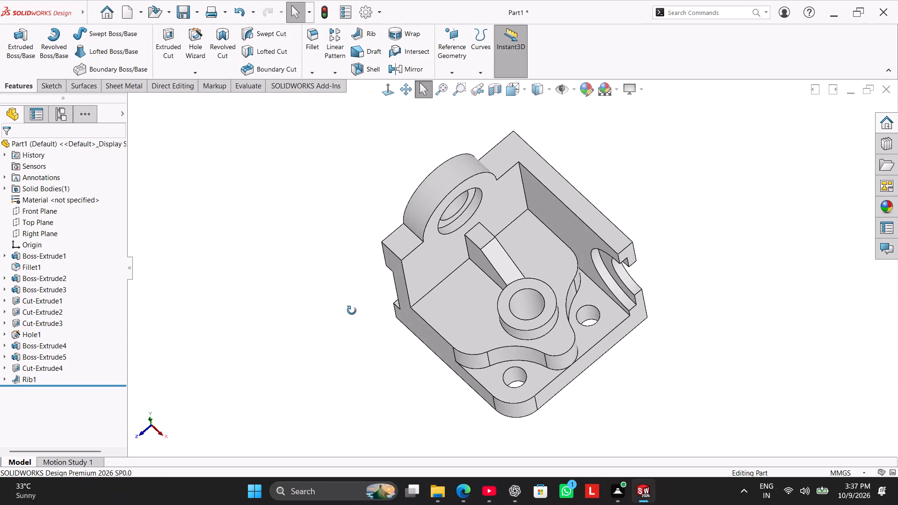
middle_click_drag(352, 310, 306, 286)
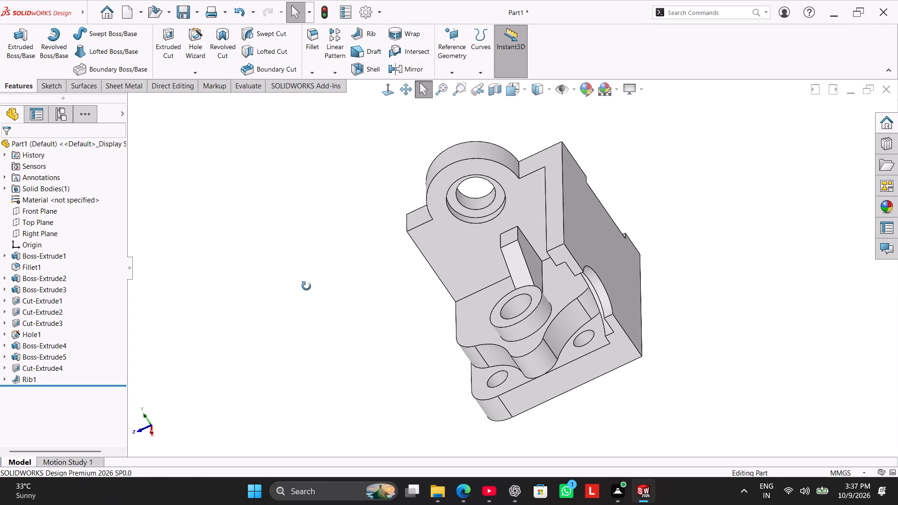
middle_click_drag(306, 286, 379, 219)
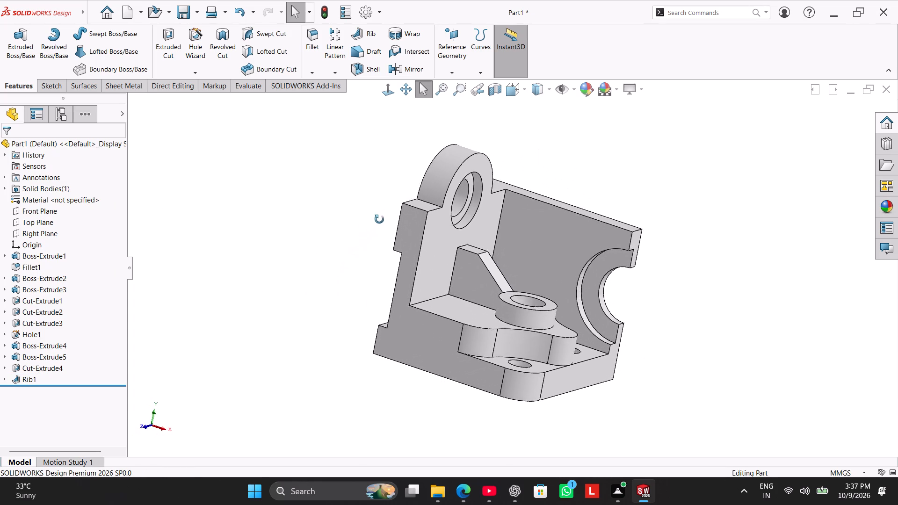
middle_click_drag(379, 219, 391, 198)
middle_click(391, 197)
middle_click_drag(362, 199, 314, 270)
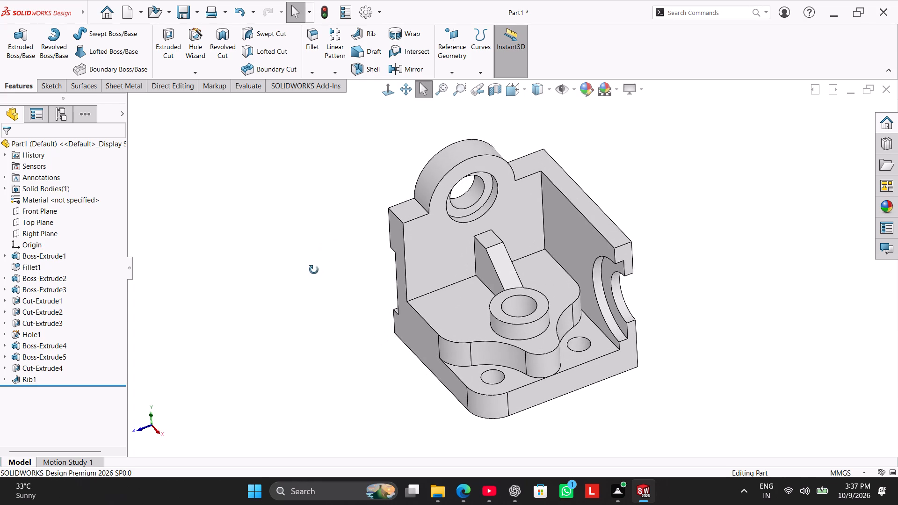
middle_click_drag(314, 270, 313, 287)
middle_click_drag(313, 287, 310, 295)
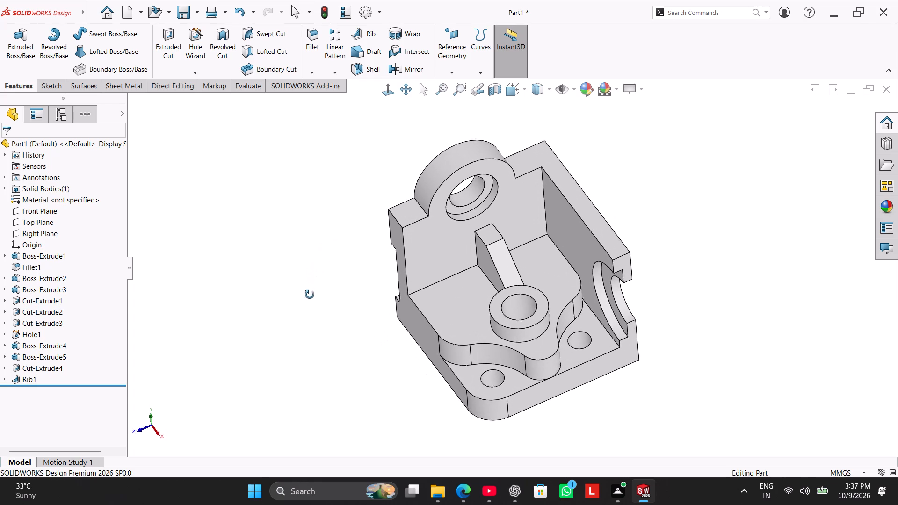
middle_click_drag(310, 295, 308, 298)
Review the rib's thickness and extrusion direction settings without changing them.
right_click(20, 374)
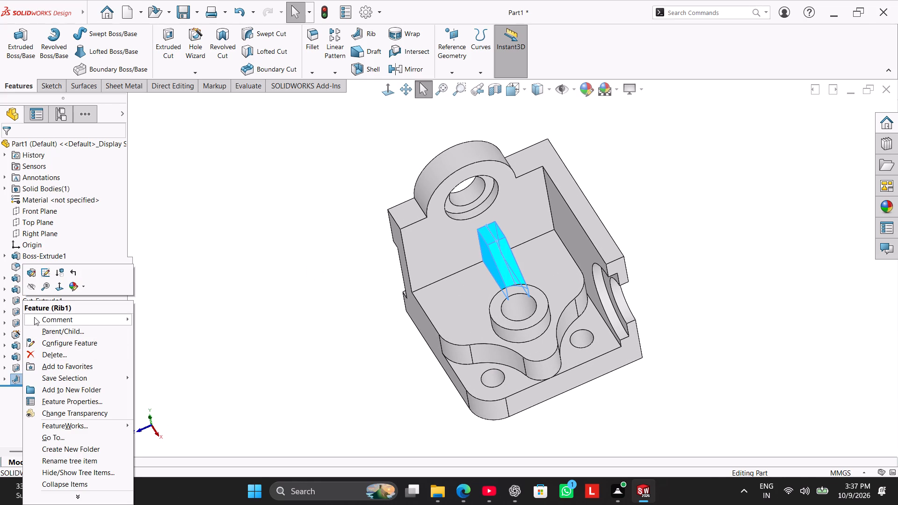
left_click(33, 278)
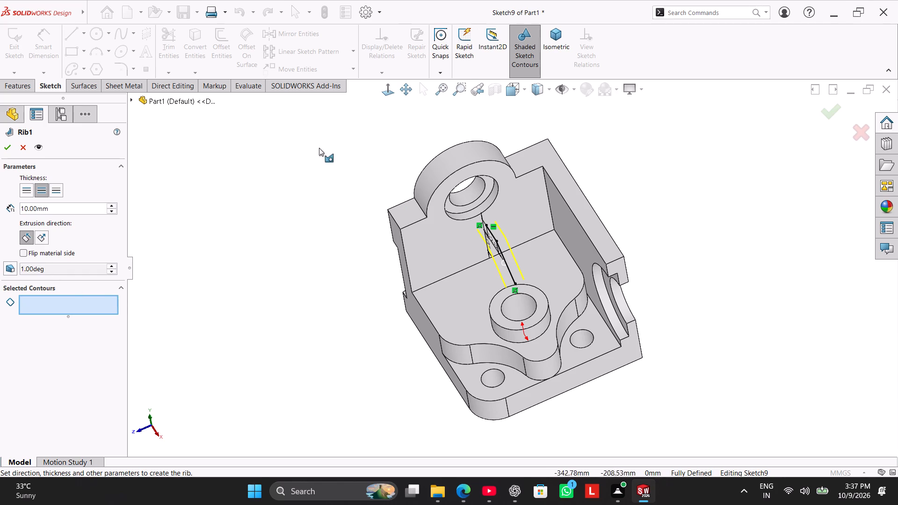
left_click(20, 146)
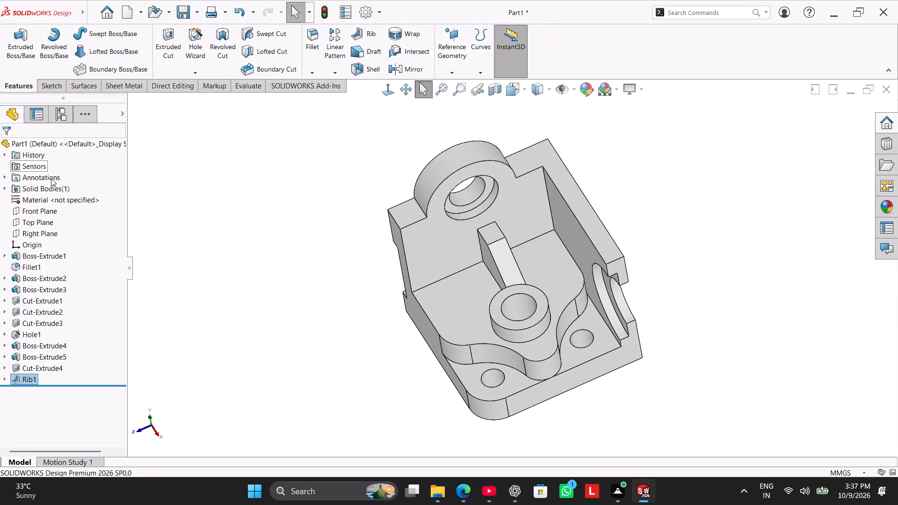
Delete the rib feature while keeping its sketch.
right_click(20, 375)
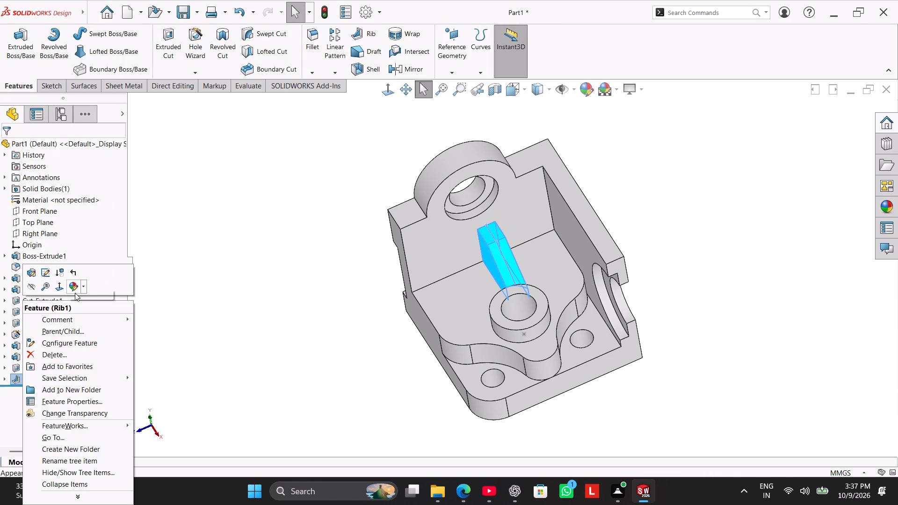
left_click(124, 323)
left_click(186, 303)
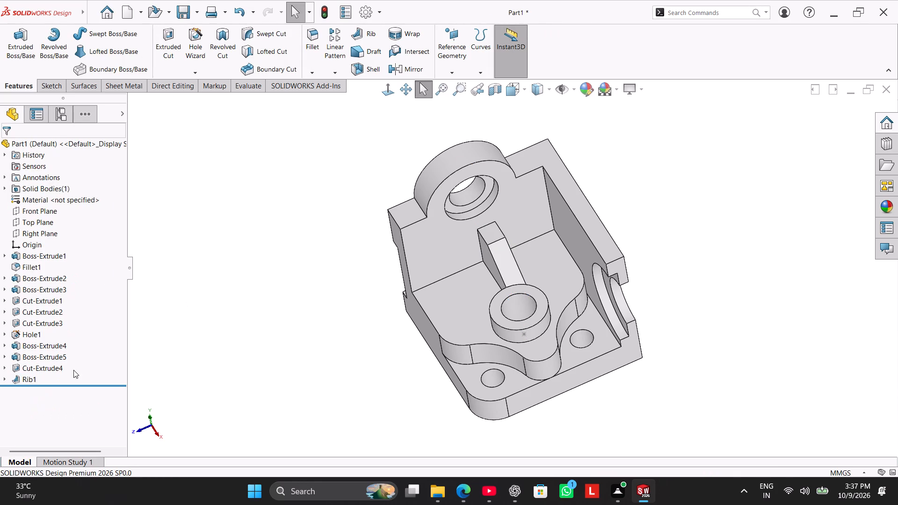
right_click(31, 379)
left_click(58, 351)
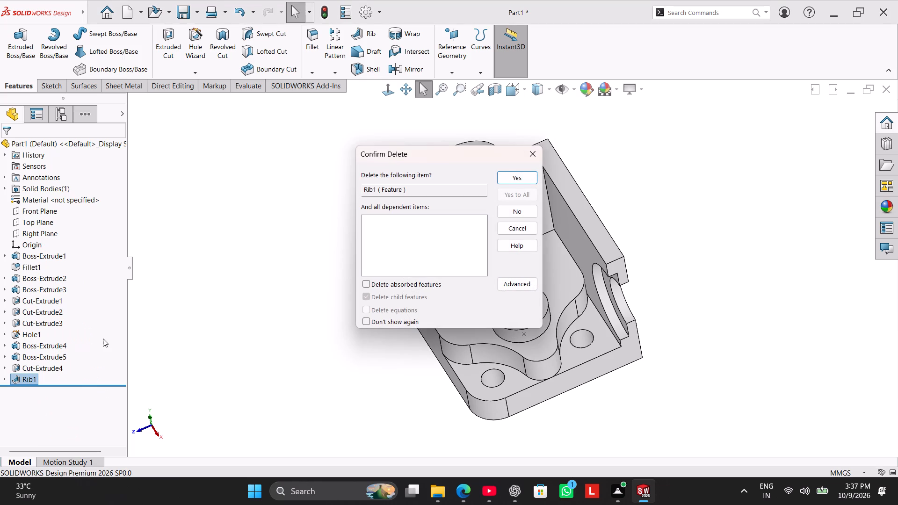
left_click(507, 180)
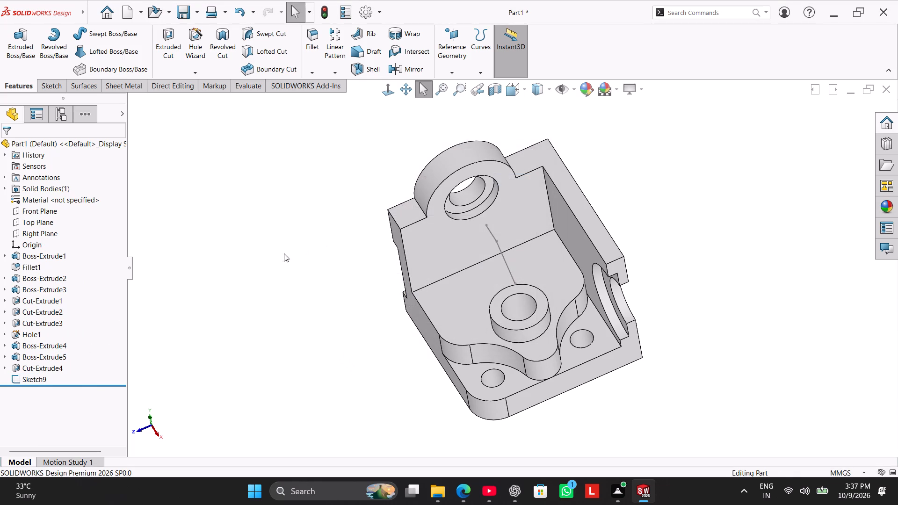
Edit the base extrusion's square sketch and delete the horizontal relation between the right edge's midpoint and the origin.
left_click(261, 253)
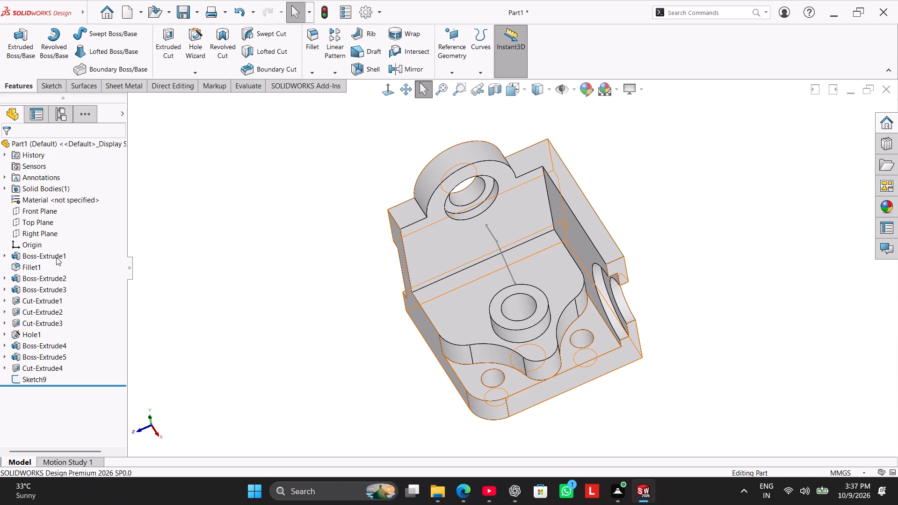
left_click(6, 254)
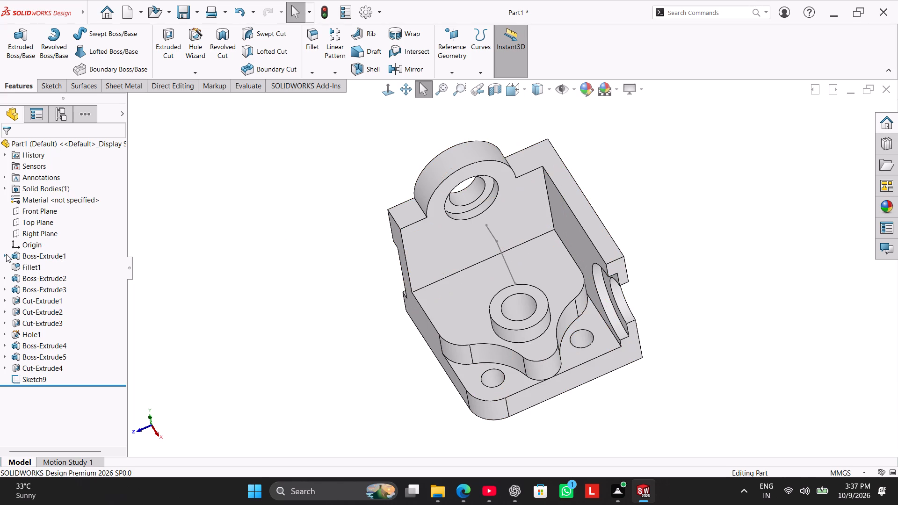
left_click(28, 263)
left_click(37, 237)
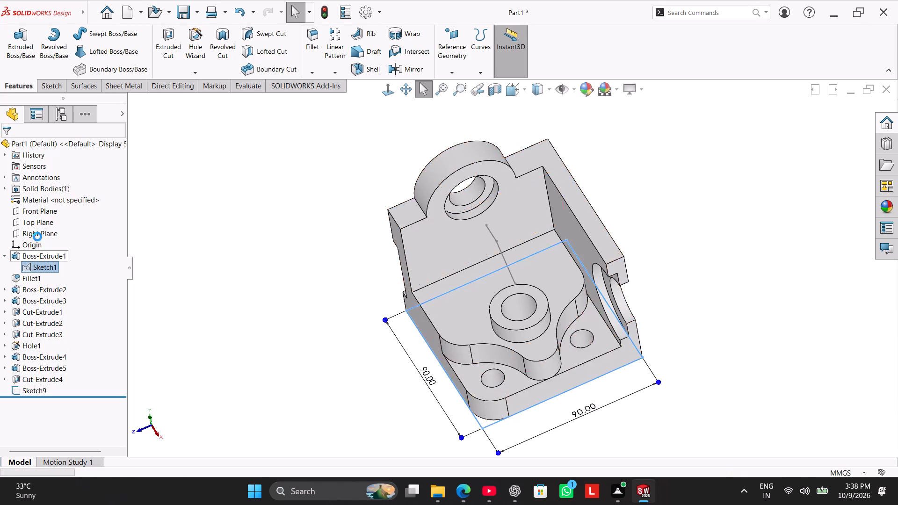
scroll(280, 276, "up", 1)
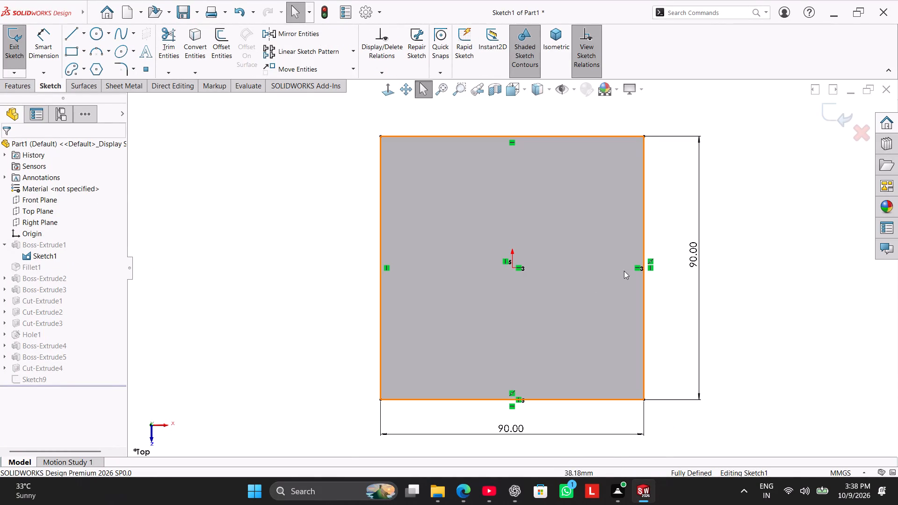
right_click(638, 267)
left_click(662, 380)
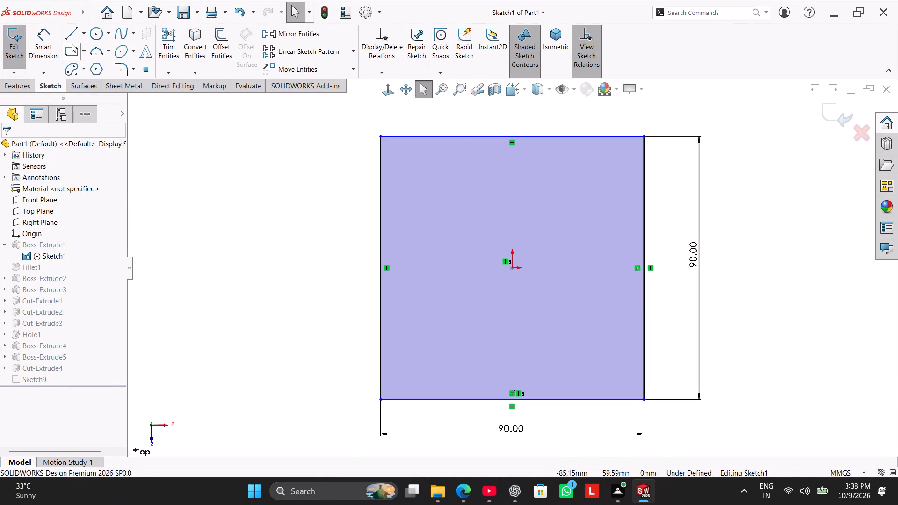
Dimension the distance from the origin to the square's upper edge as 55 mm.
left_click(46, 34)
left_click(514, 269)
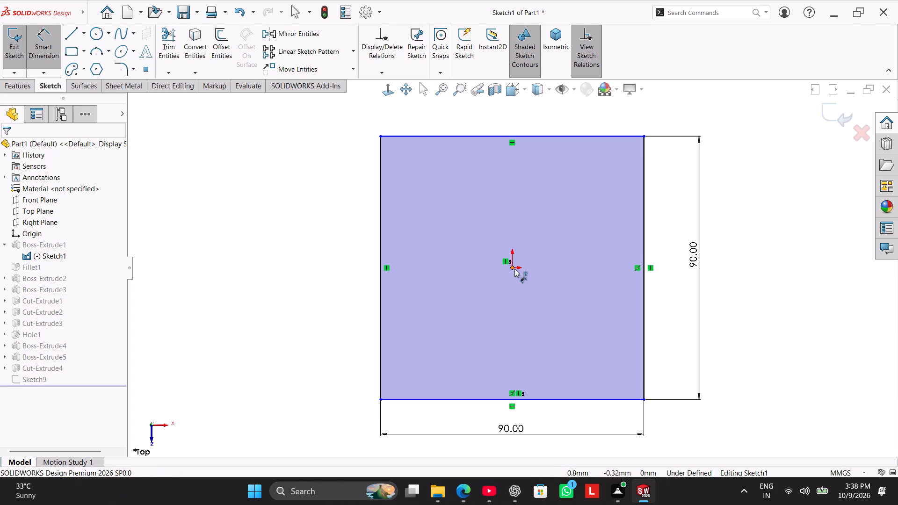
left_click(621, 138)
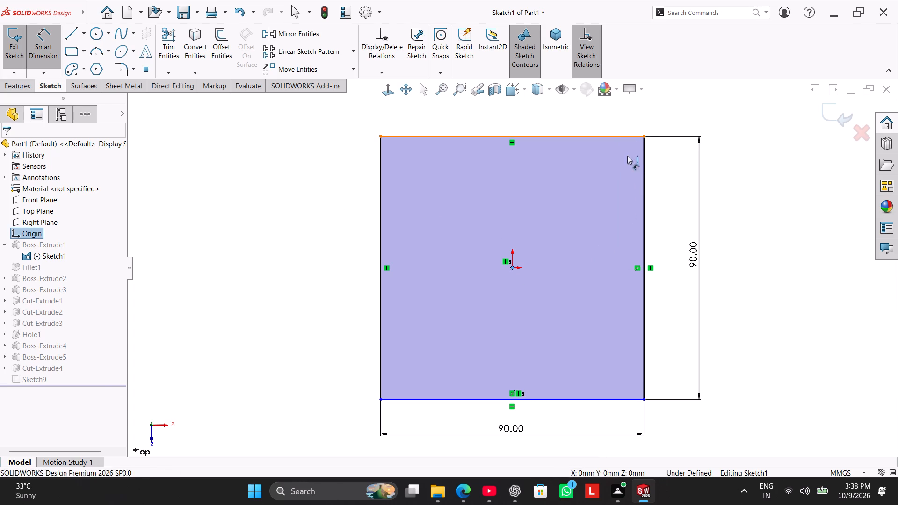
left_click(663, 215)
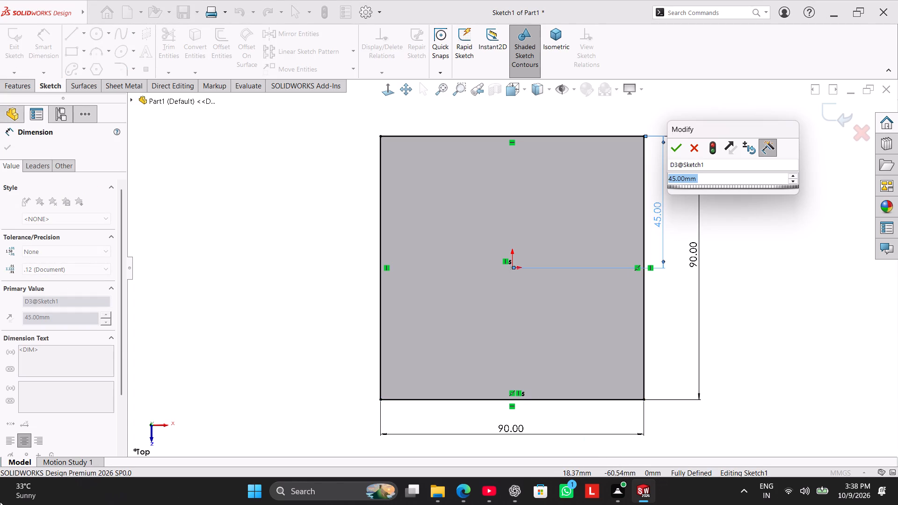
type("55")
key("Return")
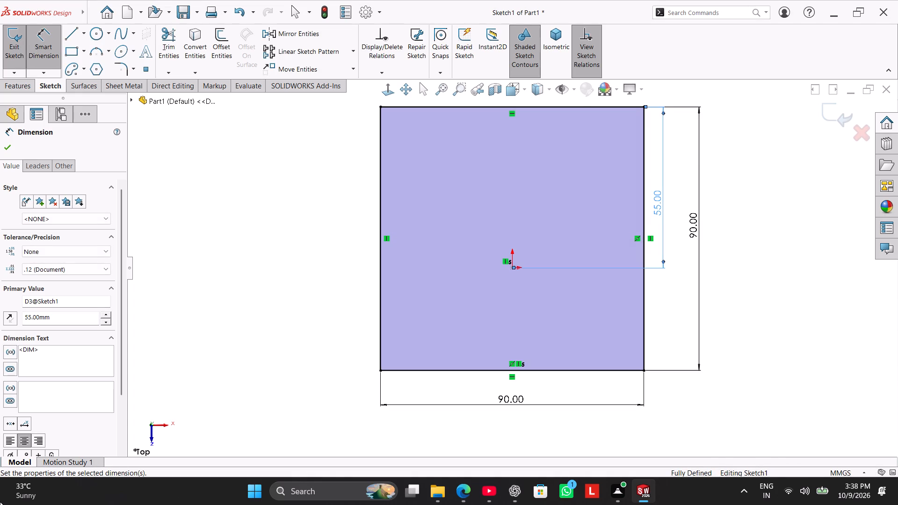
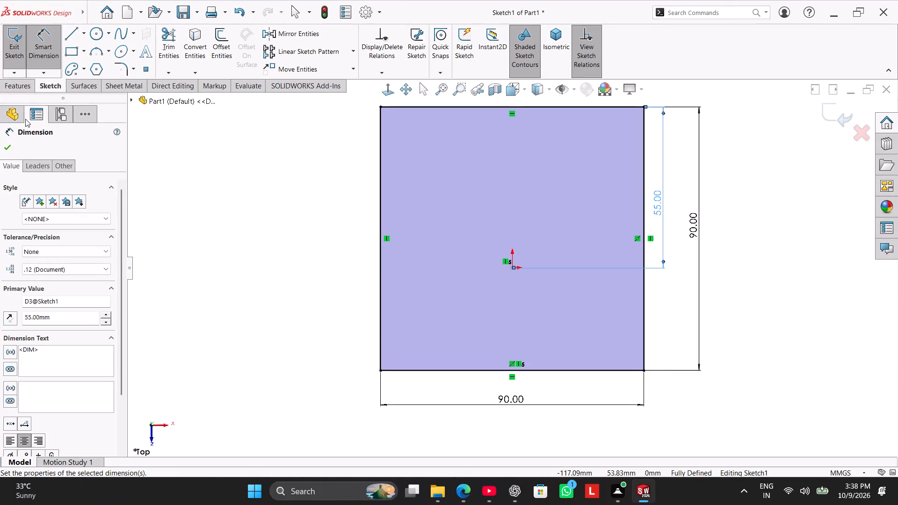
Exit the base sketch and show the part in isometric view.
left_click(21, 54)
right_click_drag(211, 309, 352, 211)
left_click(233, 288)
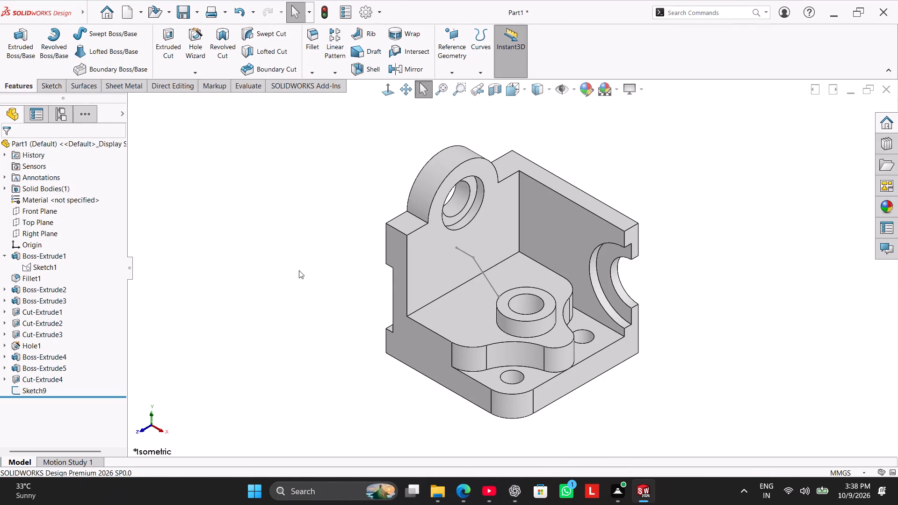
Create a 10 mm thick rib from the existing open sketch between the upright wall and the round boss.
middle_click_drag(299, 270, 294, 343)
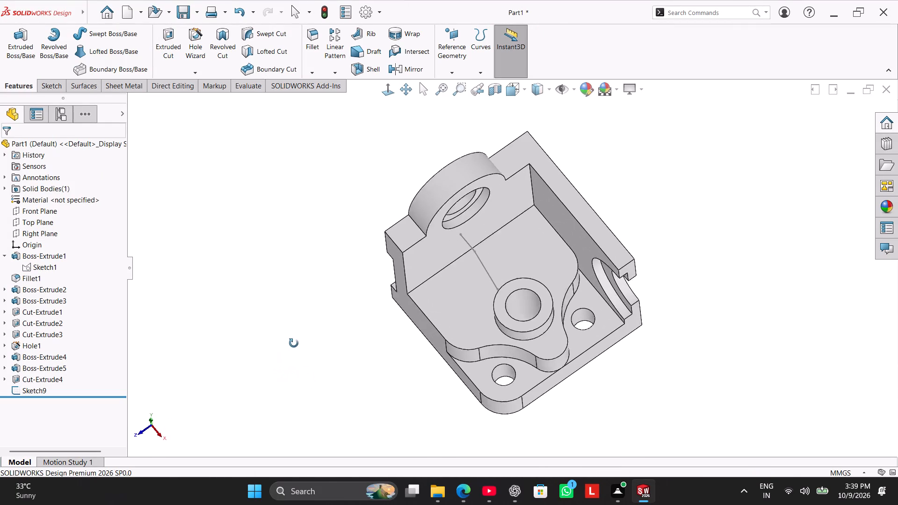
middle_click_drag(294, 343, 234, 284)
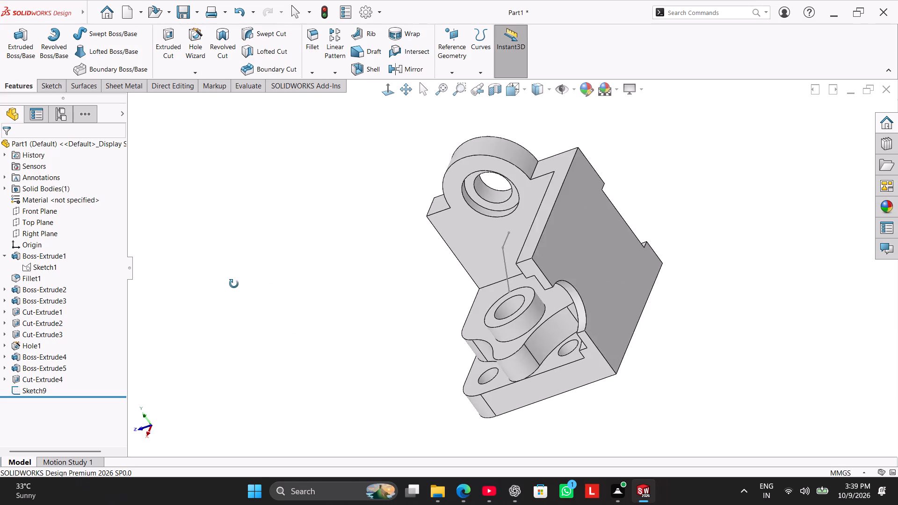
middle_click_drag(234, 284, 277, 305)
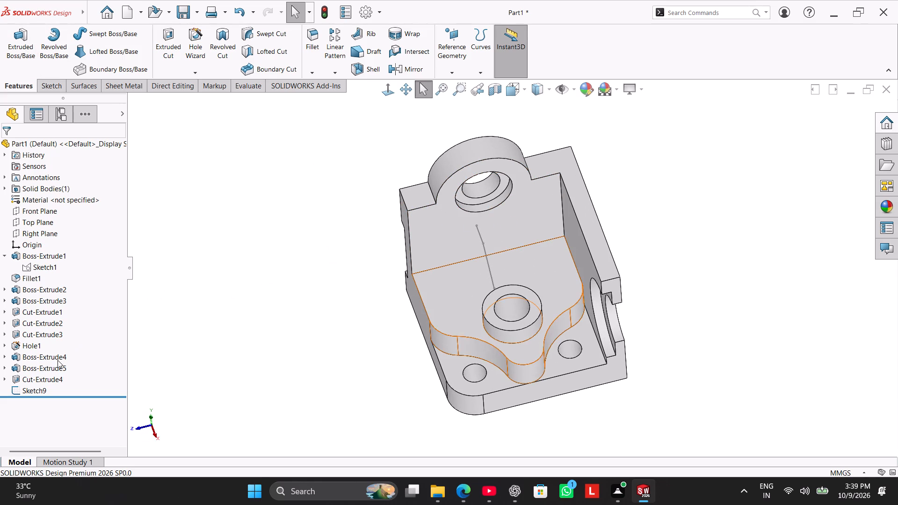
left_click(18, 88)
left_click(367, 32)
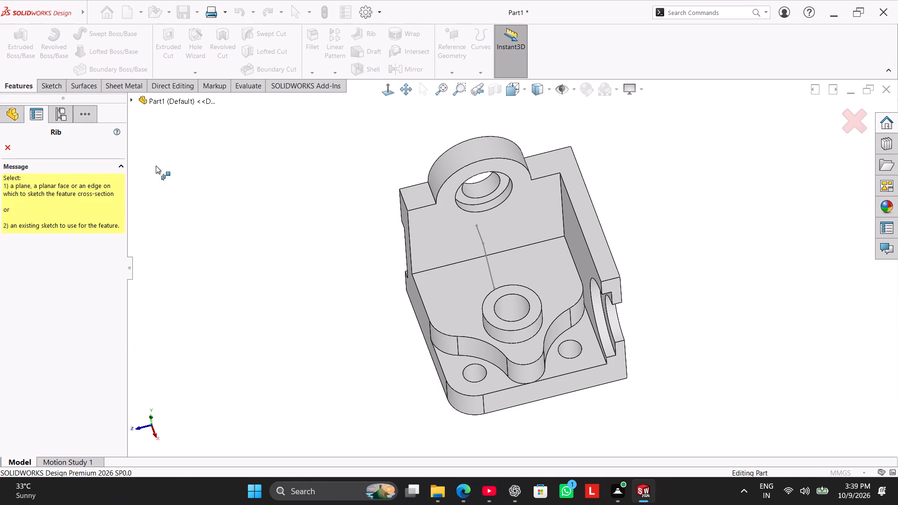
left_click(485, 244)
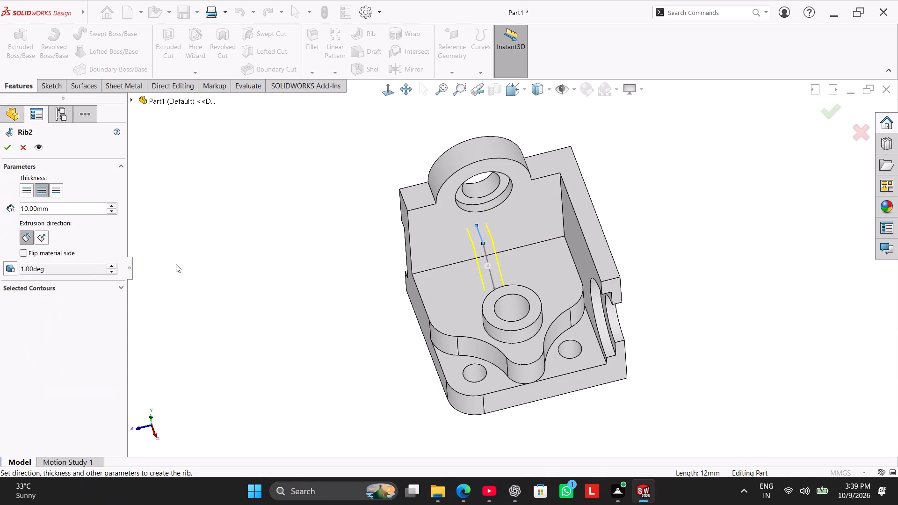
left_click(10, 151)
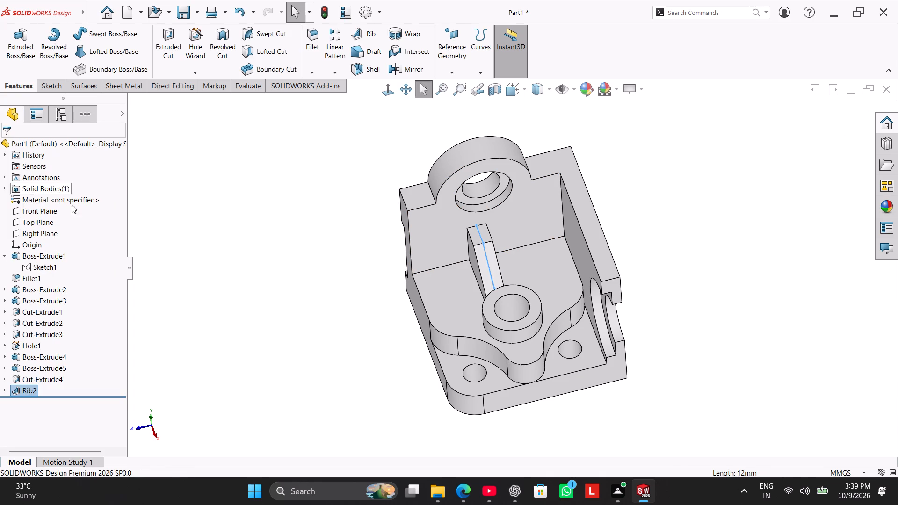
Examine the rib and how it meets the upright wall and the round boss from several angles.
scroll(185, 239, "up", 1)
middle_click_drag(186, 239, 194, 287)
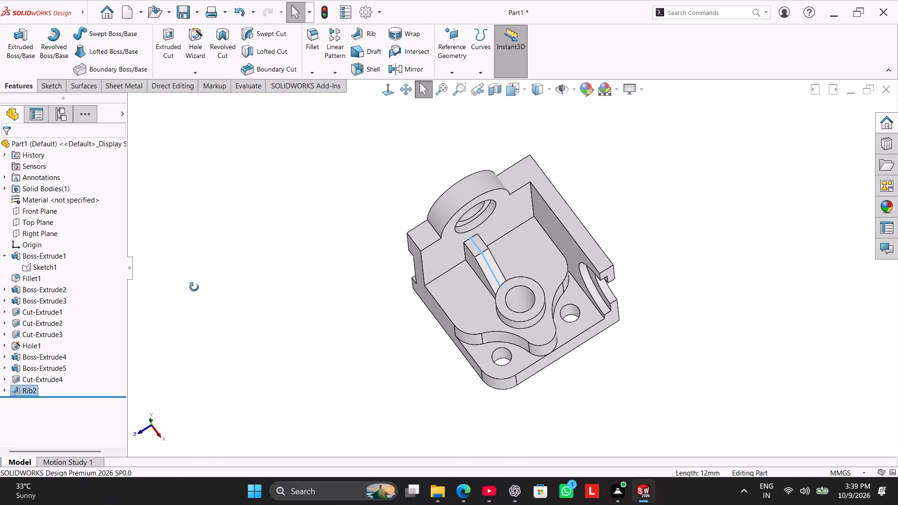
middle_click_drag(194, 287, 193, 271)
left_click(199, 262)
scroll(569, 283, "down", 3)
middle_click_drag(388, 310, 398, 326)
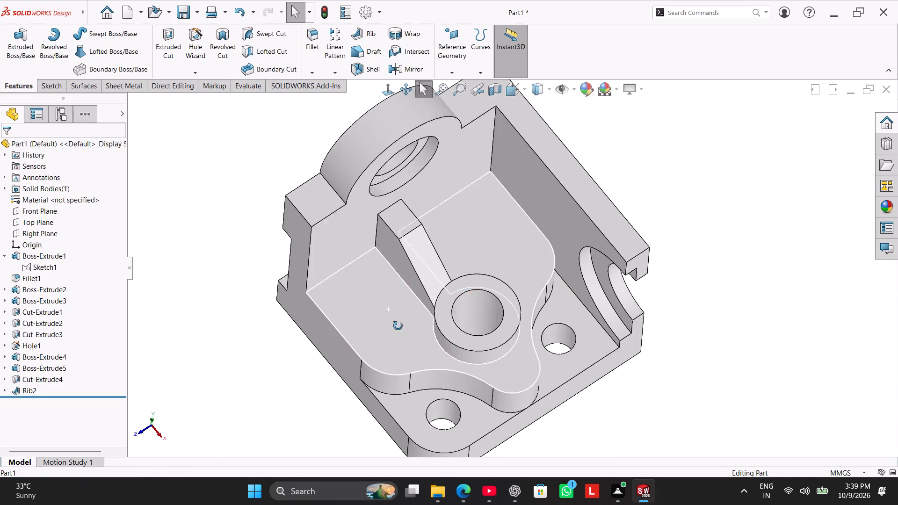
middle_click_drag(398, 326, 385, 280)
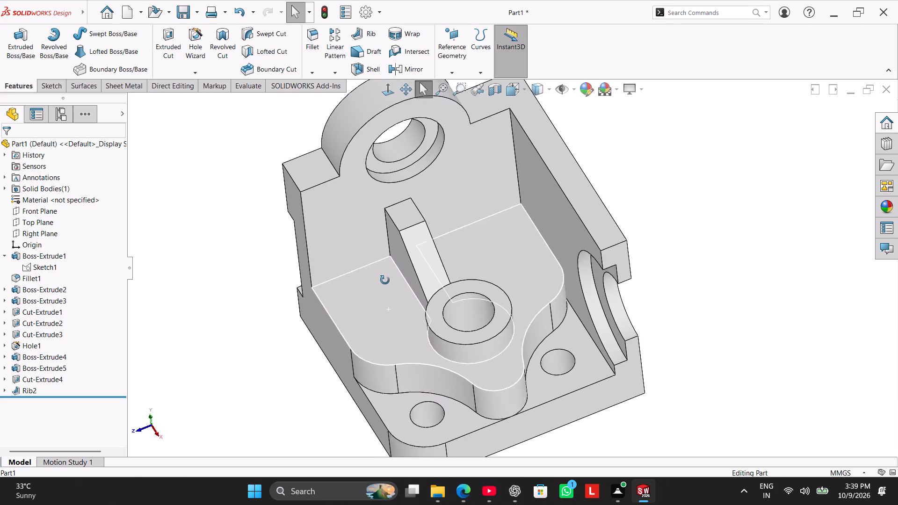
middle_click_drag(385, 280, 426, 310)
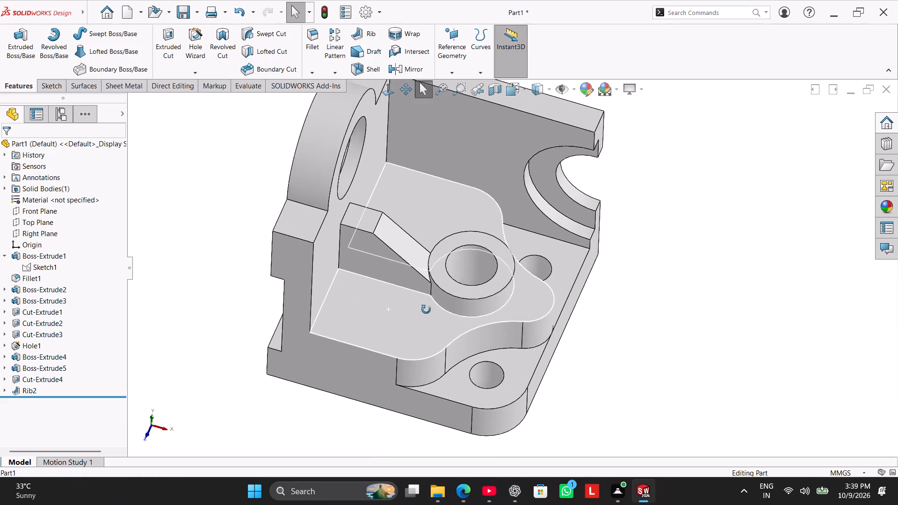
middle_click_drag(426, 310, 411, 375)
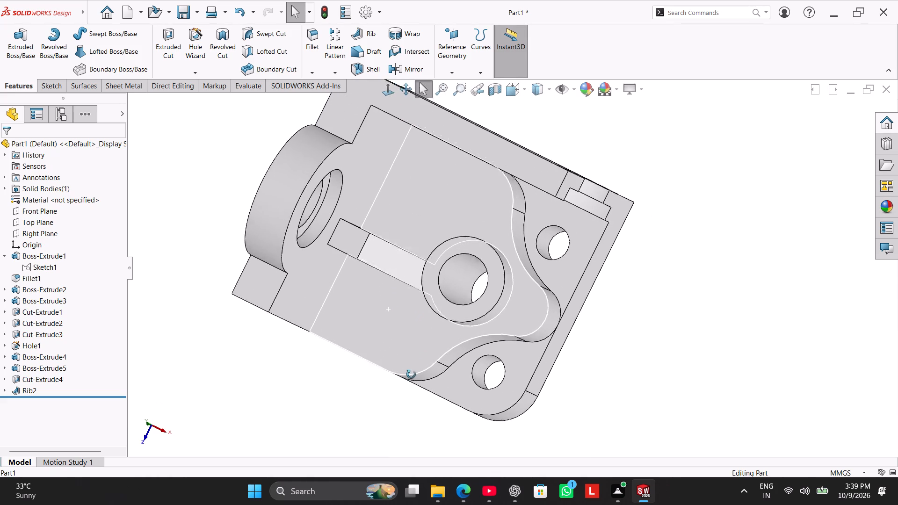
middle_click_drag(411, 375, 429, 345)
left_click(262, 391)
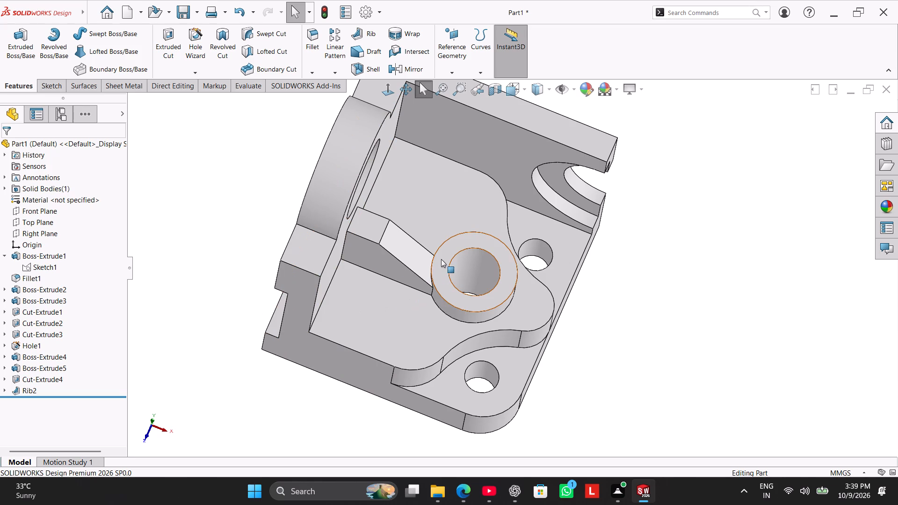
Start a sketch on the upright wall's inner face and check the rib's width with Smart Dimension.
middle_click_drag(250, 192, 218, 131)
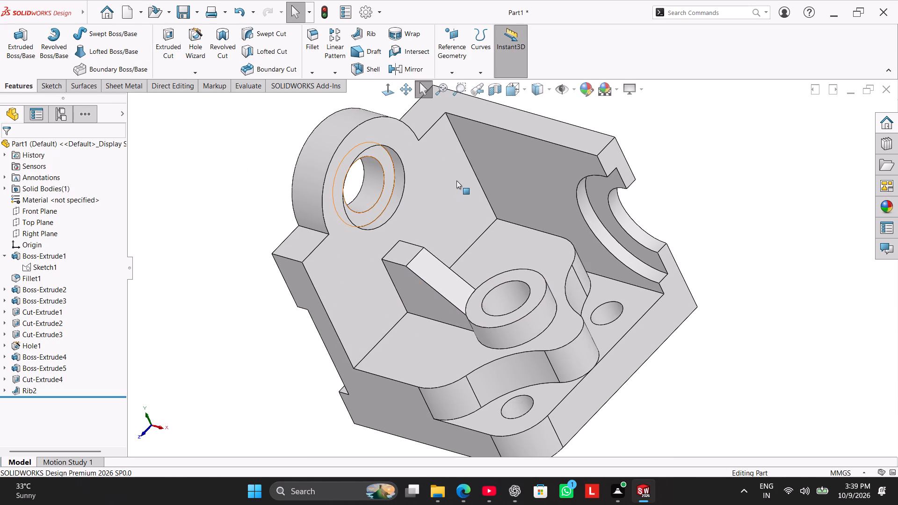
right_click(456, 180)
left_click(480, 166)
left_click(251, 211)
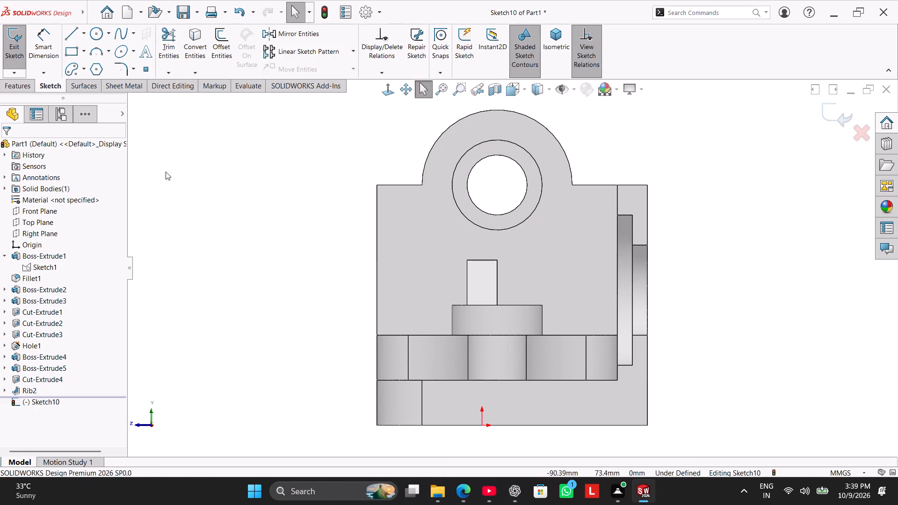
left_click(41, 45)
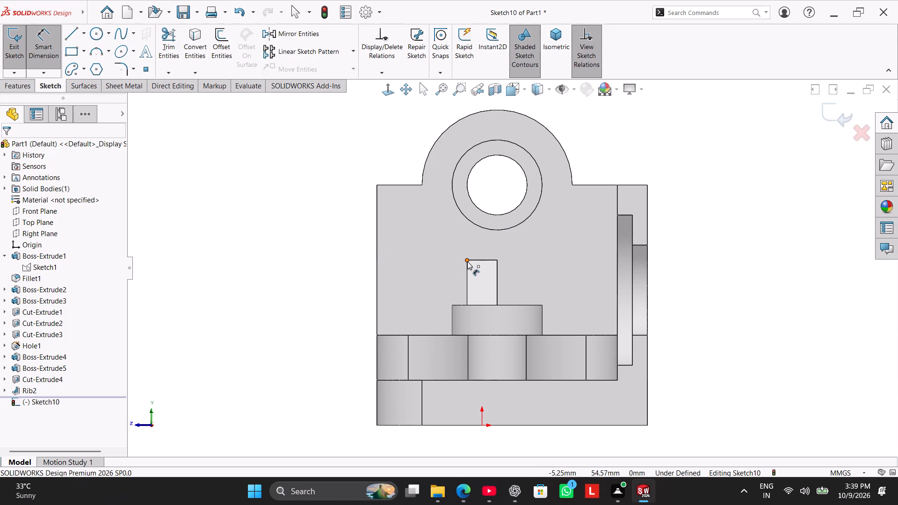
left_click(478, 260)
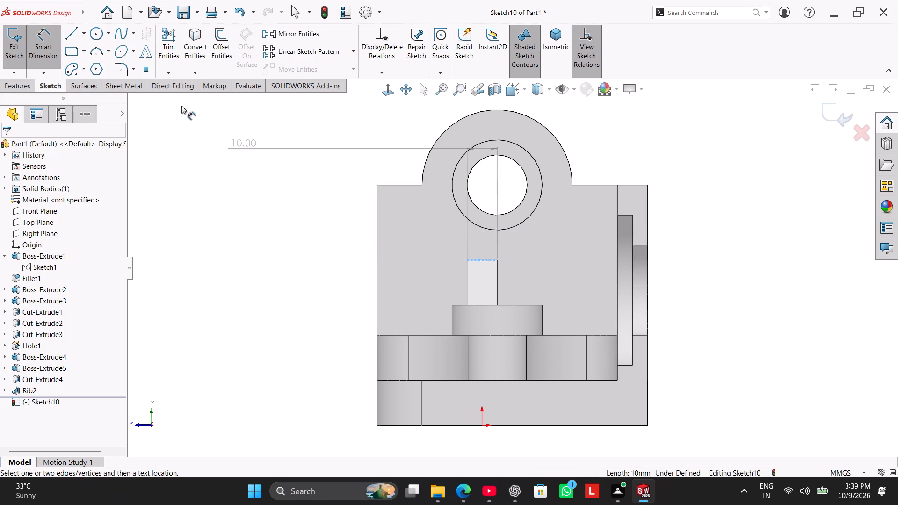
left_click(40, 52)
Check the distance from the rib's side edge to the wall's outer vertical edge, leaving the sketch without placing a dimension.
left_click(49, 54)
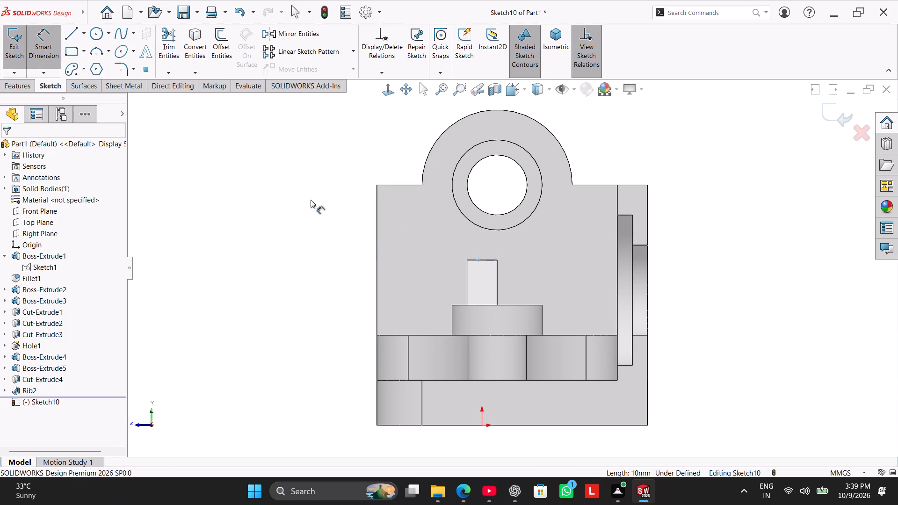
left_click(468, 267)
left_click(378, 259)
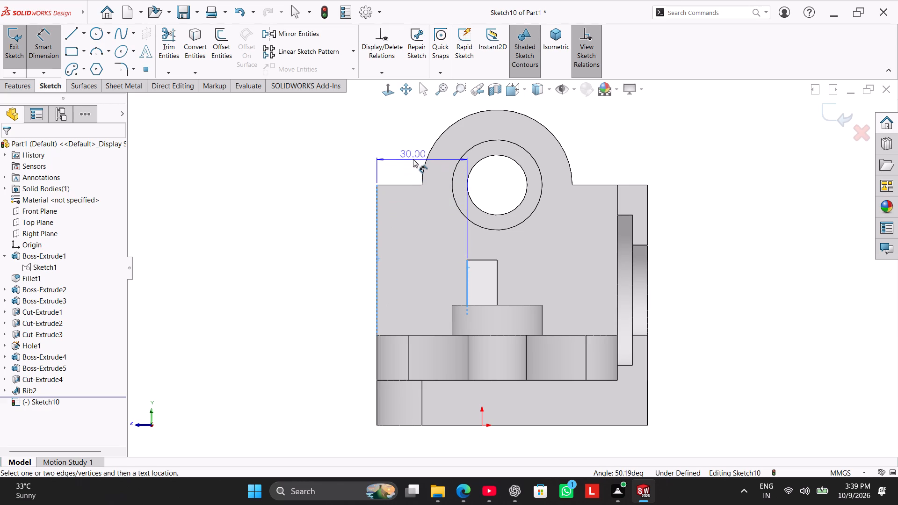
middle_click_drag(413, 161, 410, 184)
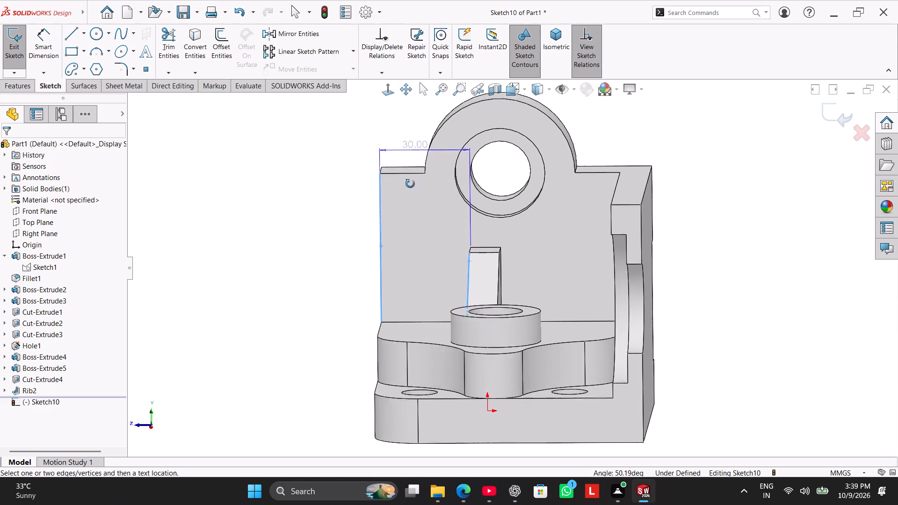
middle_click_drag(410, 184, 417, 159)
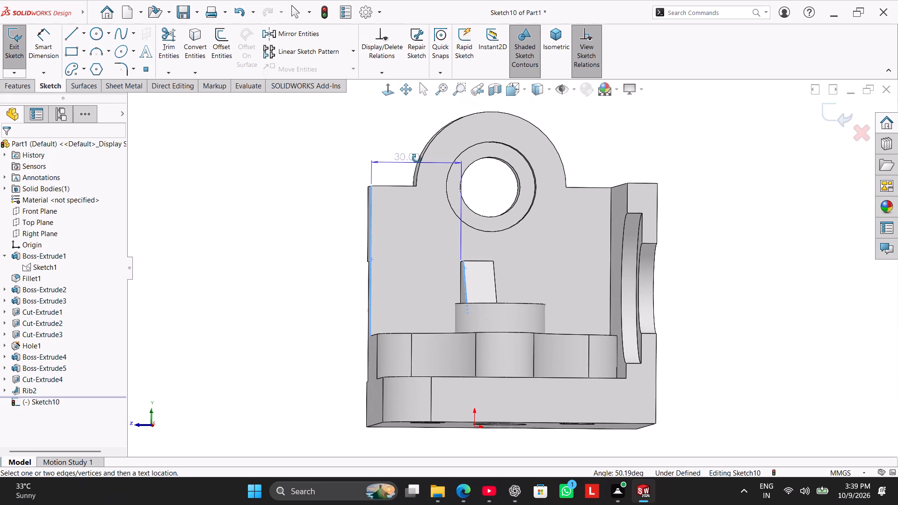
middle_click_drag(417, 159, 417, 212)
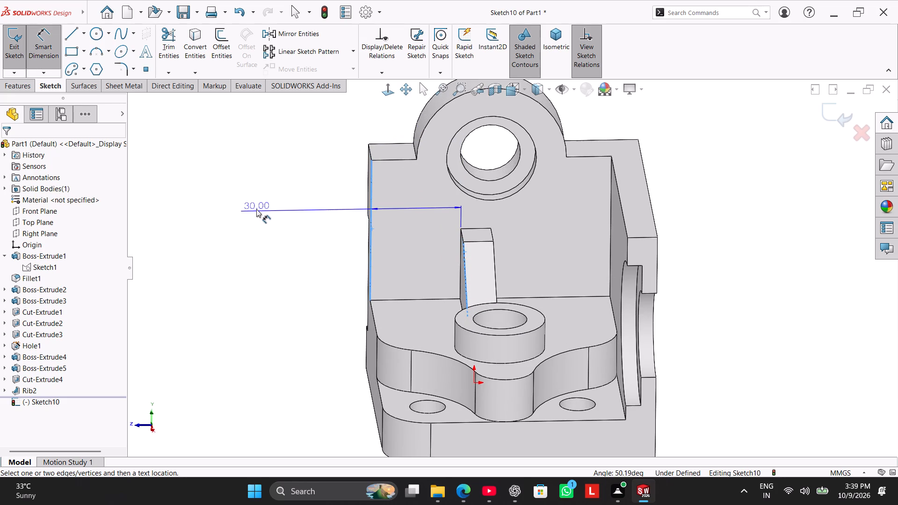
left_click(32, 53)
left_click(14, 55)
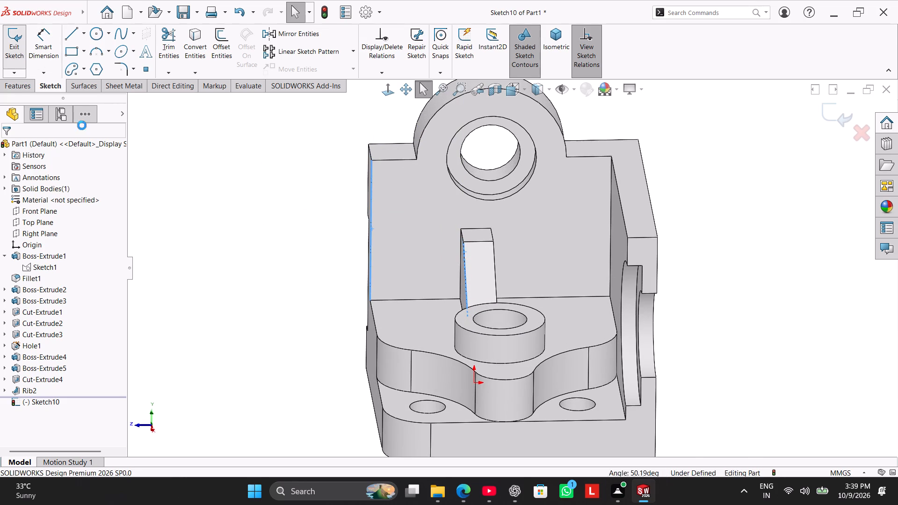
left_click(288, 233)
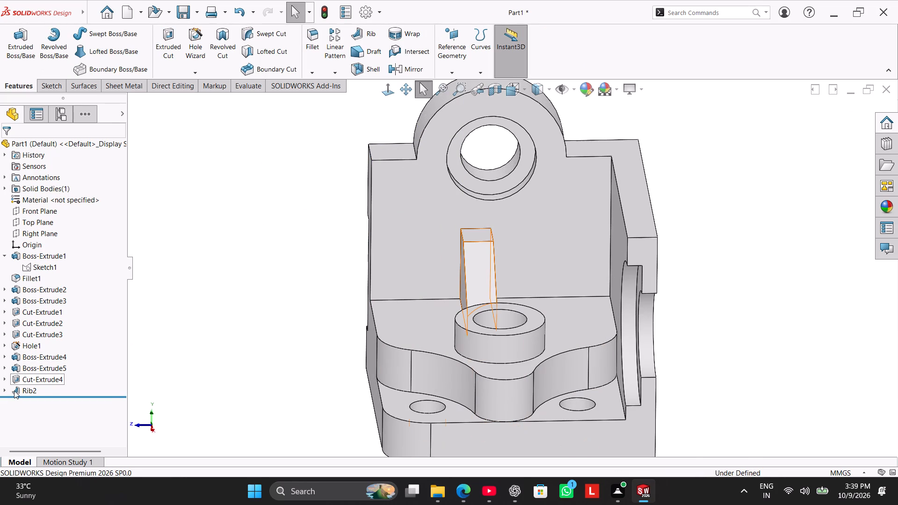
Open the rib's definition to review its parameters and close it without changes.
right_click(13, 391)
left_click(25, 276)
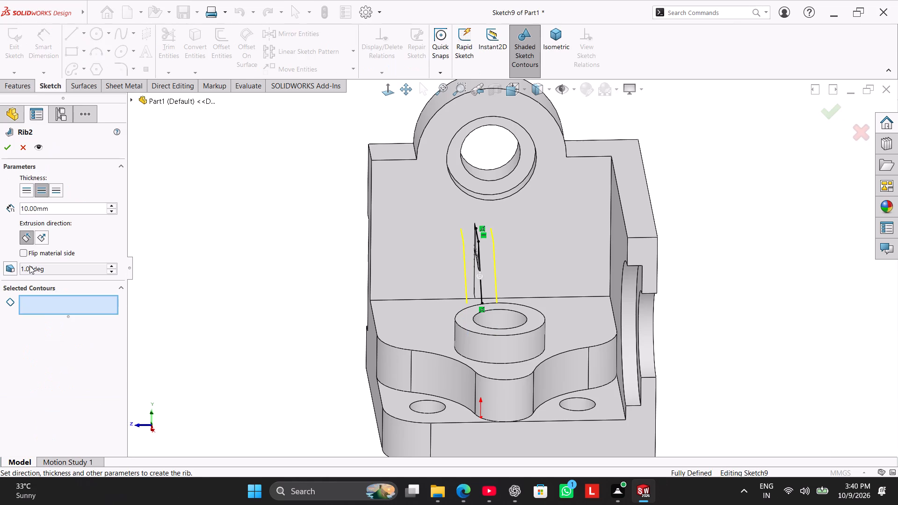
left_click(24, 150)
left_click(189, 217)
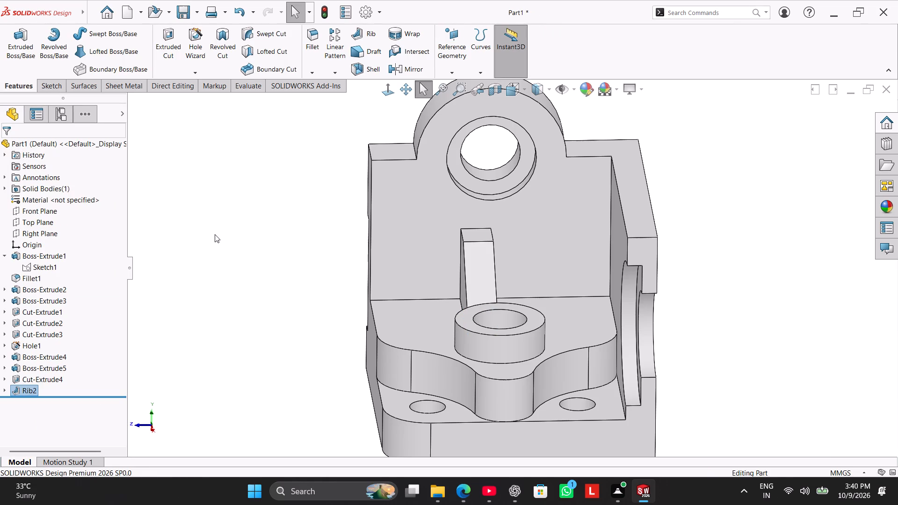
Open the sketch of Boss-Extrude2 to review its dimensions and exit it without changes.
middle_click_drag(253, 273, 281, 296)
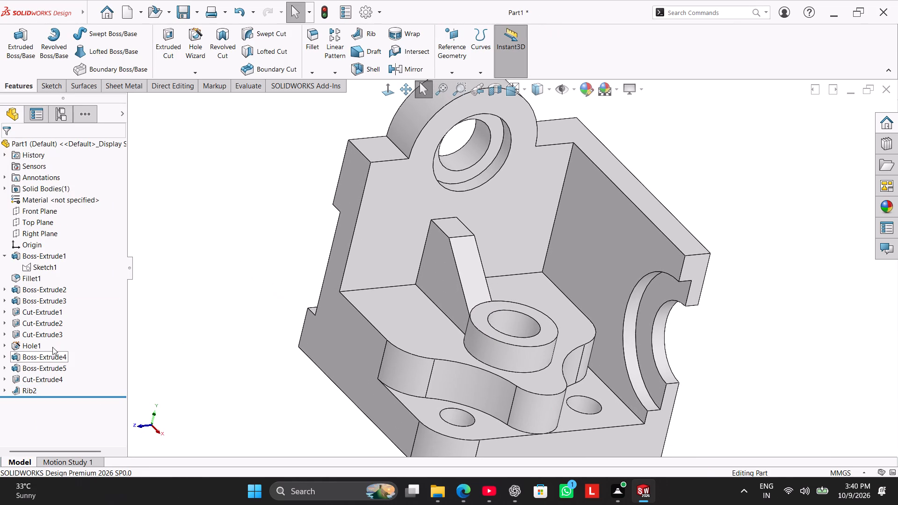
left_click(3, 288)
left_click(38, 298)
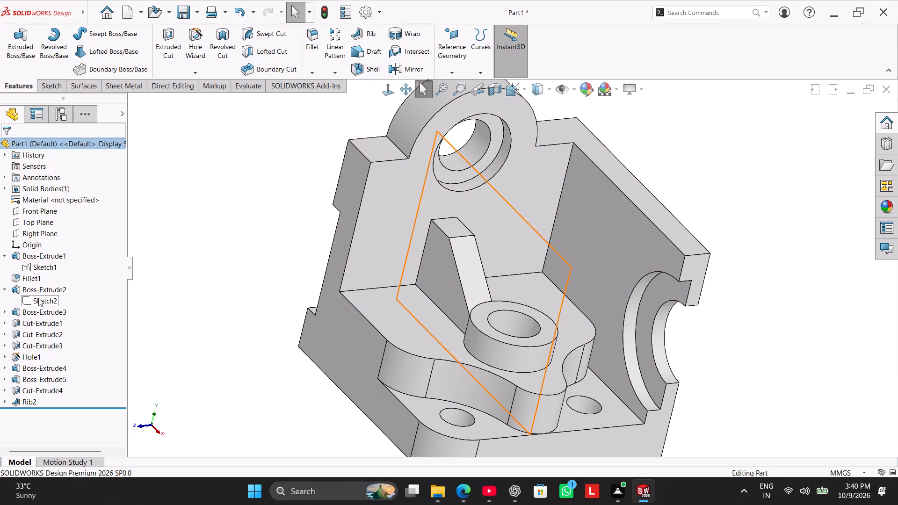
left_click(48, 273)
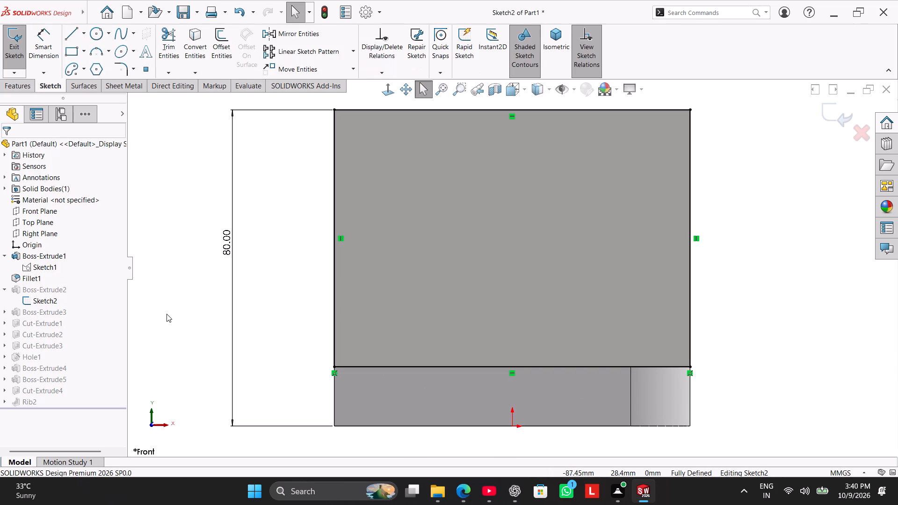
left_click(168, 312)
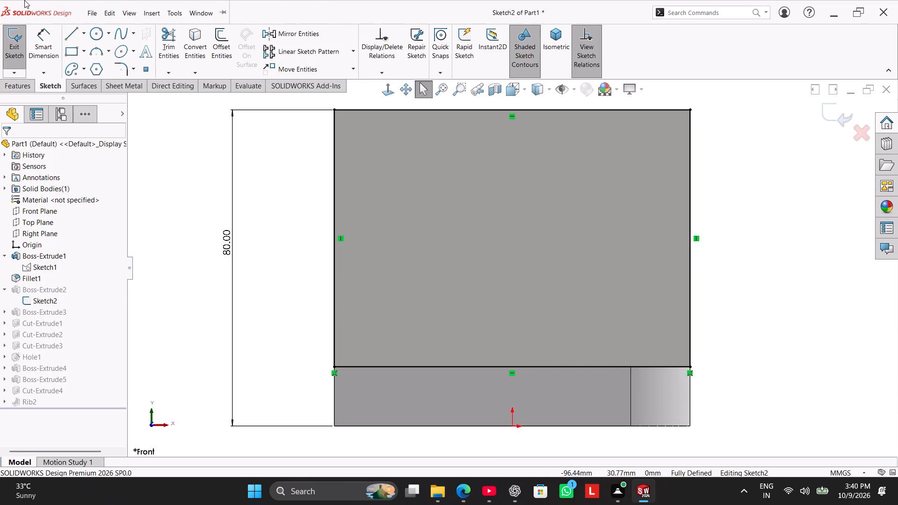
left_click(7, 41)
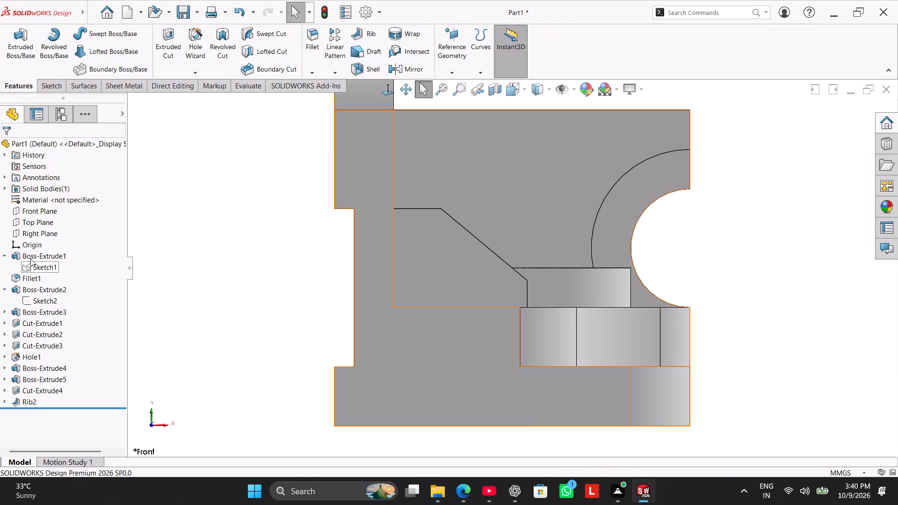
Collapse the expanded extrude features in the feature tree and show the part in isometric view.
left_click(9, 255)
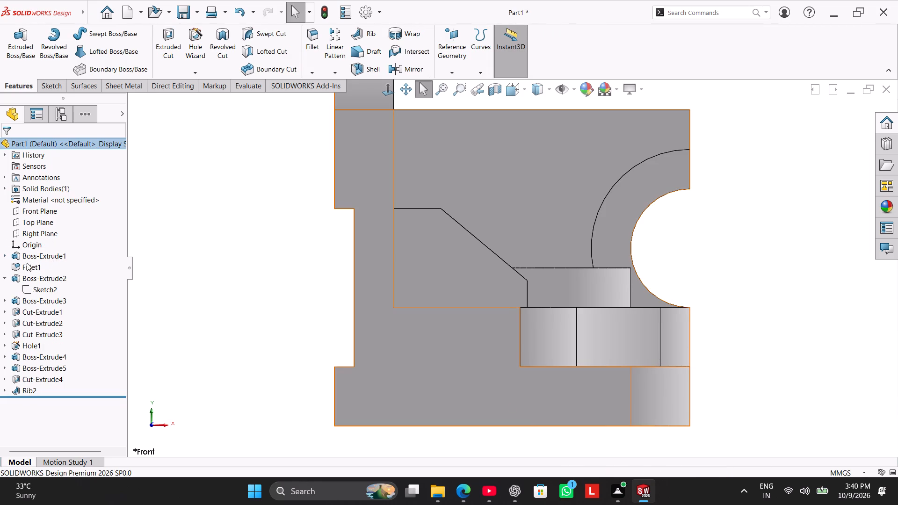
left_click(5, 273)
left_click(6, 256)
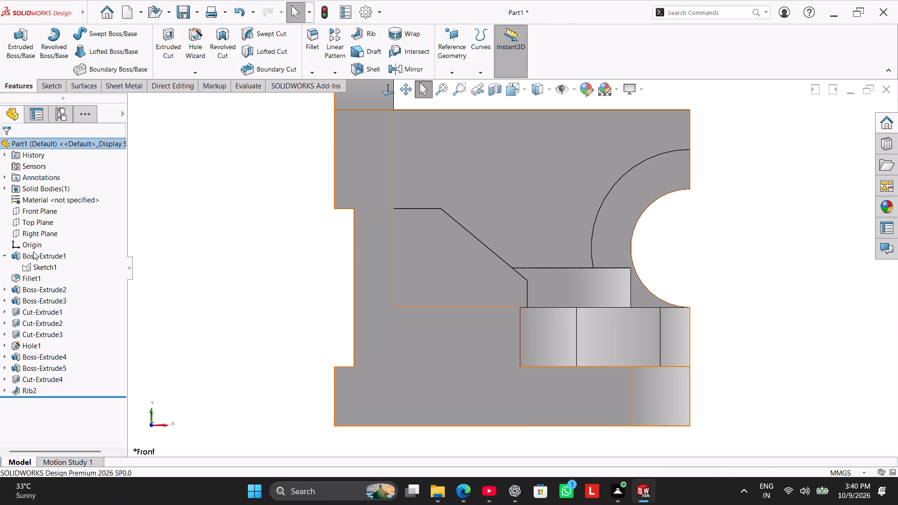
left_click(6, 253)
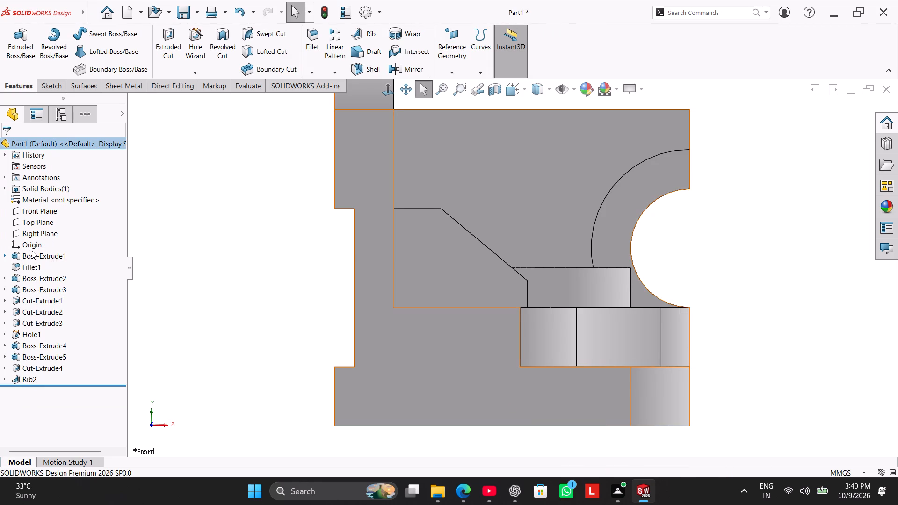
right_click_drag(191, 293, 276, 231)
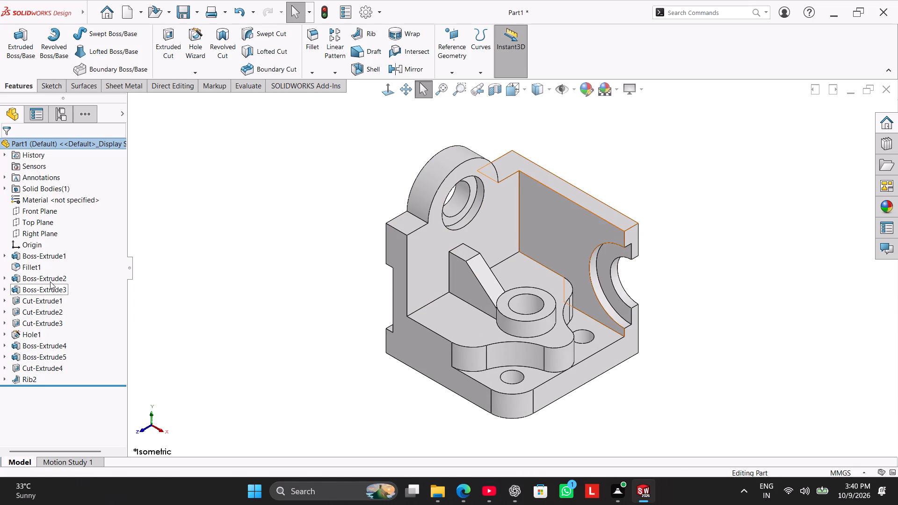
In the sketch of Boss-Extrude1, set the distance from the origin to the square's rear edge to 50 mm and exit the sketch.
right_click(36, 256)
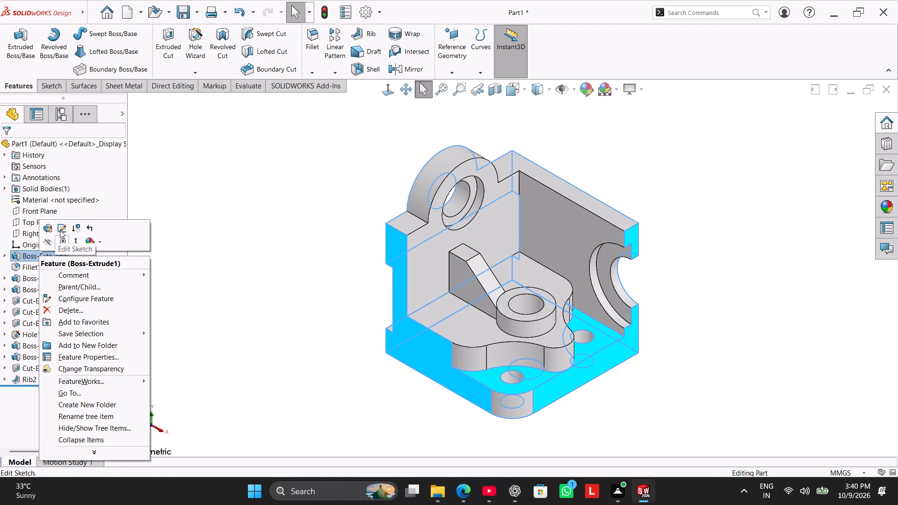
left_click(60, 230)
left_click(237, 293)
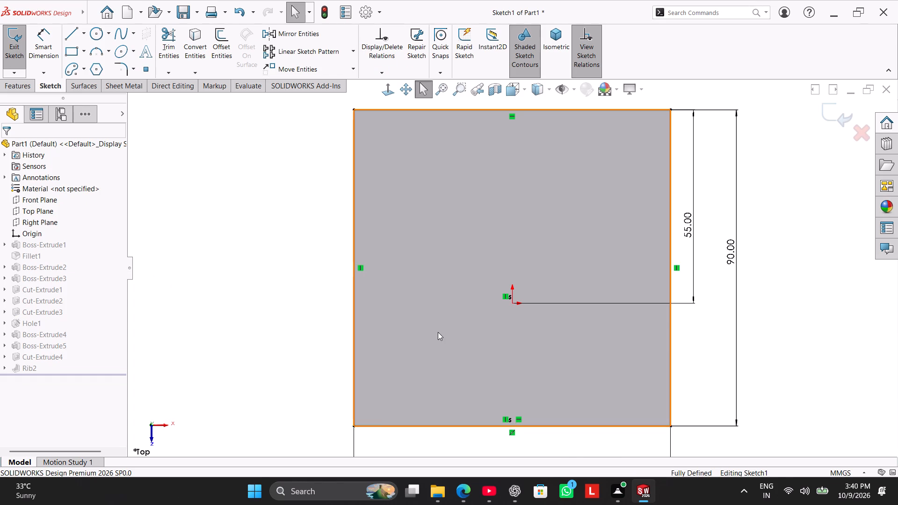
scroll(439, 332, "up", 2)
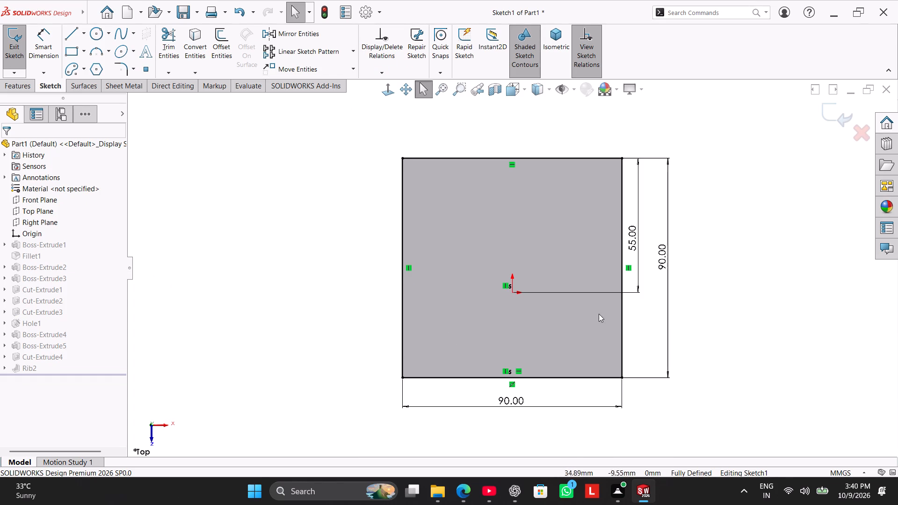
double_click(635, 235)
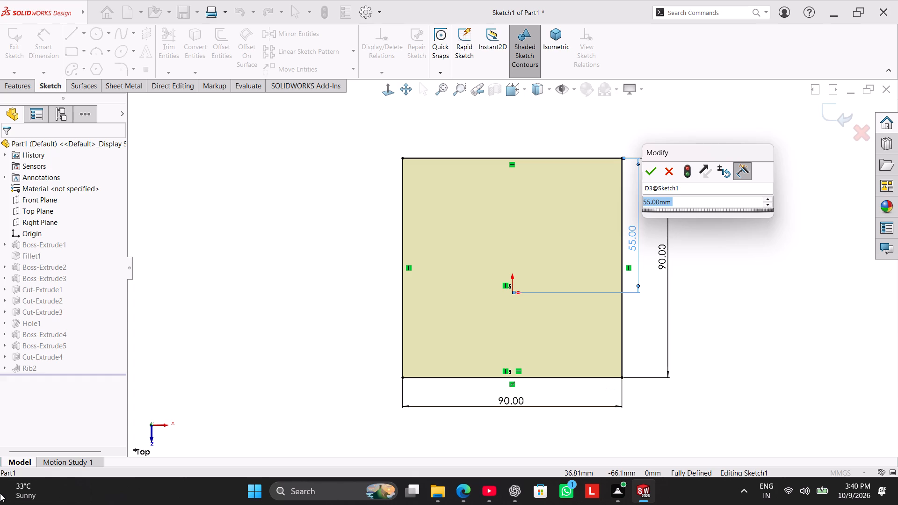
type("50")
key("Return")
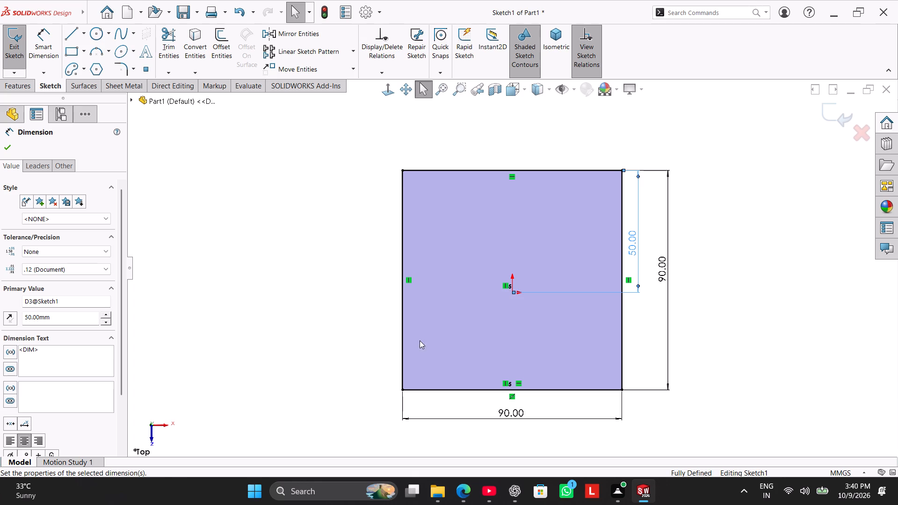
left_click(11, 37)
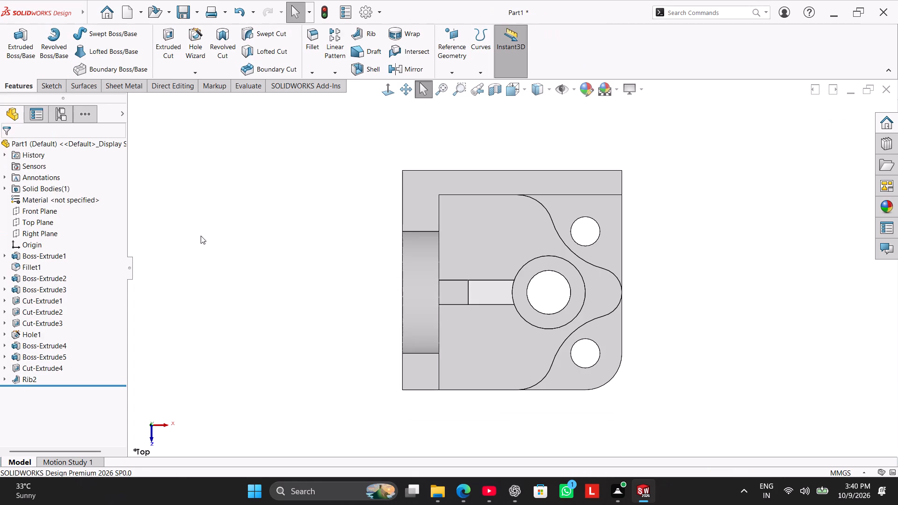
Inspect the rebuilt part, review the dimensions in the sketch of Boss-Extrude4 and exit it without changes, returning to isometric view.
right_click_drag(224, 297, 432, 125)
left_click(267, 238)
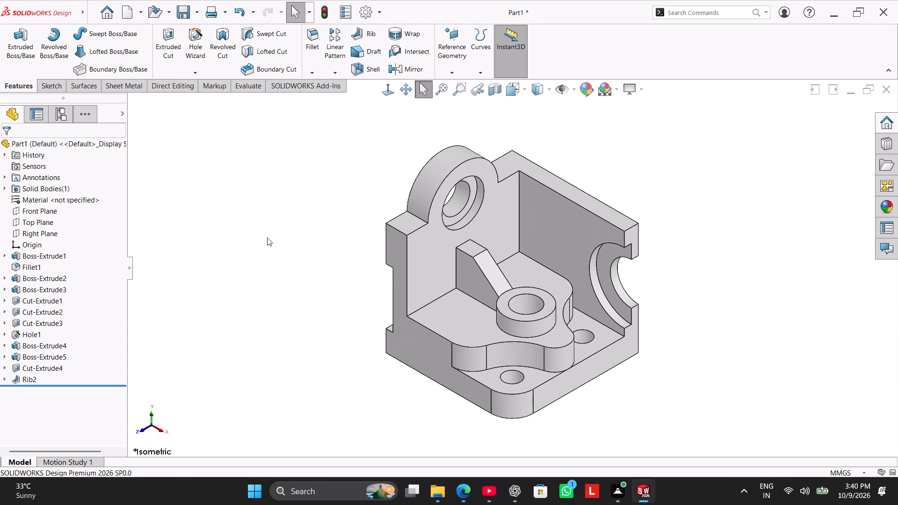
middle_click_drag(309, 238, 224, 202)
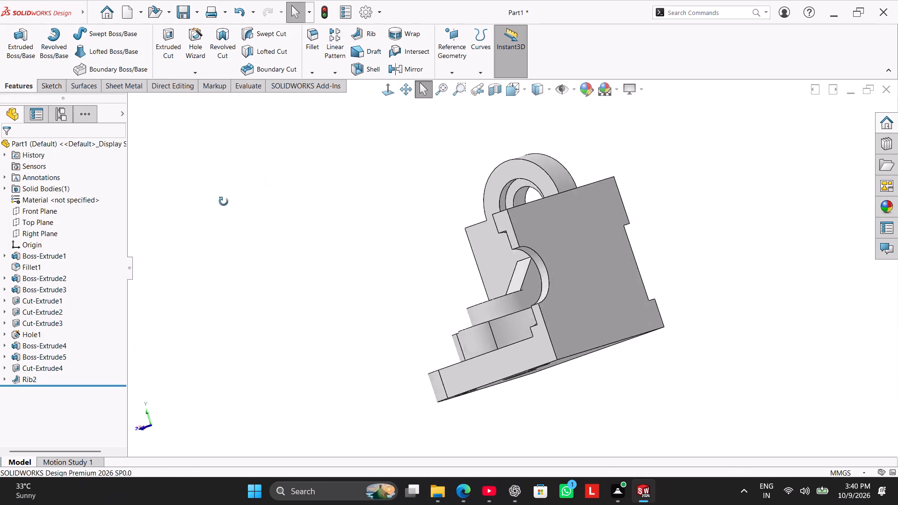
middle_click_drag(224, 202, 290, 278)
right_click_drag(284, 295, 410, 170)
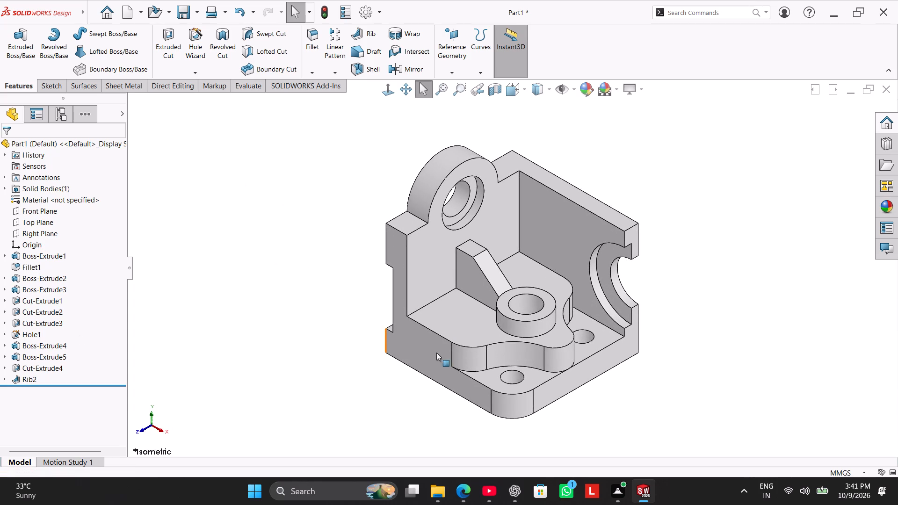
left_click(42, 346)
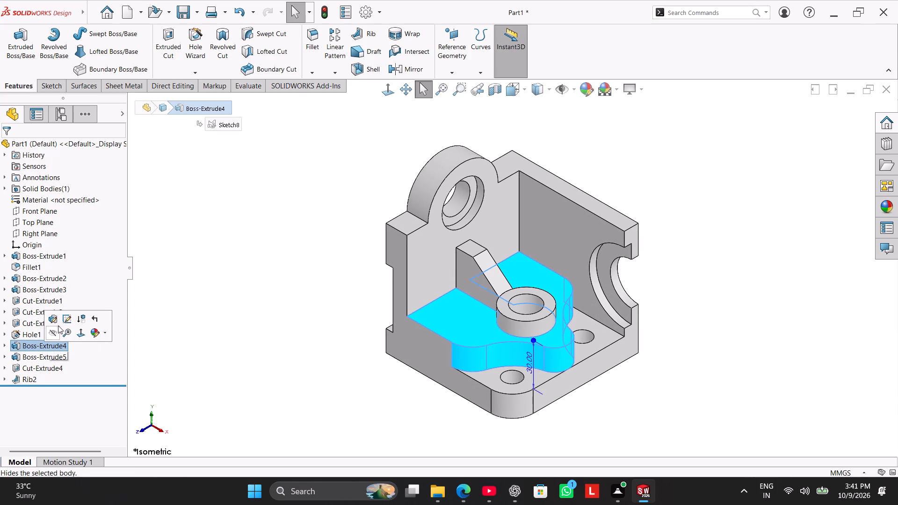
left_click(69, 321)
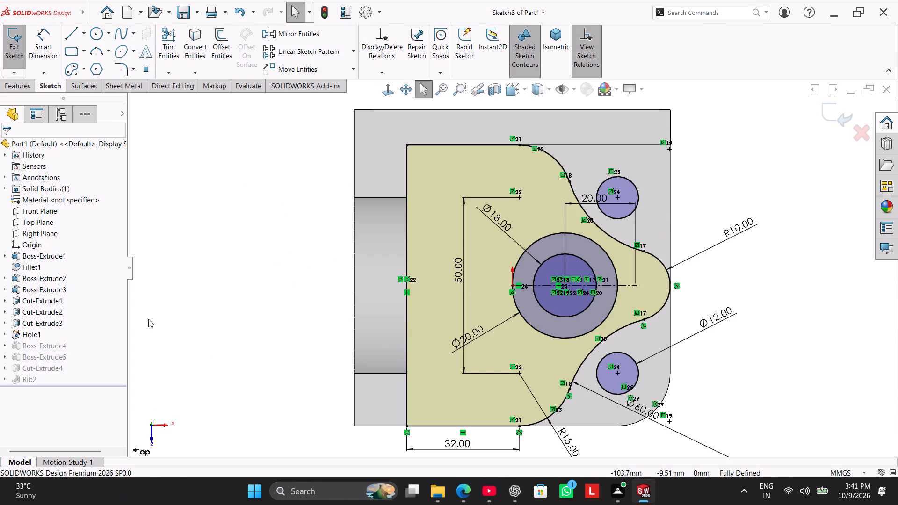
left_click(148, 319)
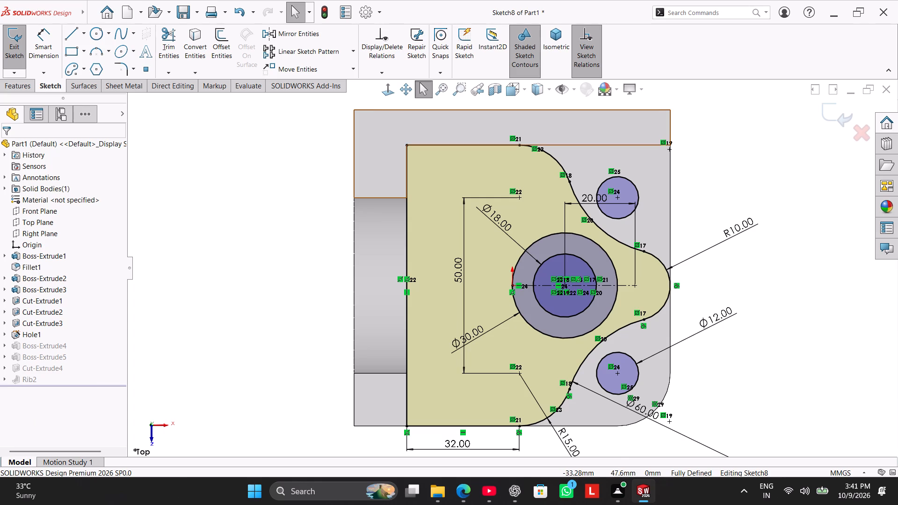
left_click(10, 54)
right_click_drag(241, 288, 632, 65)
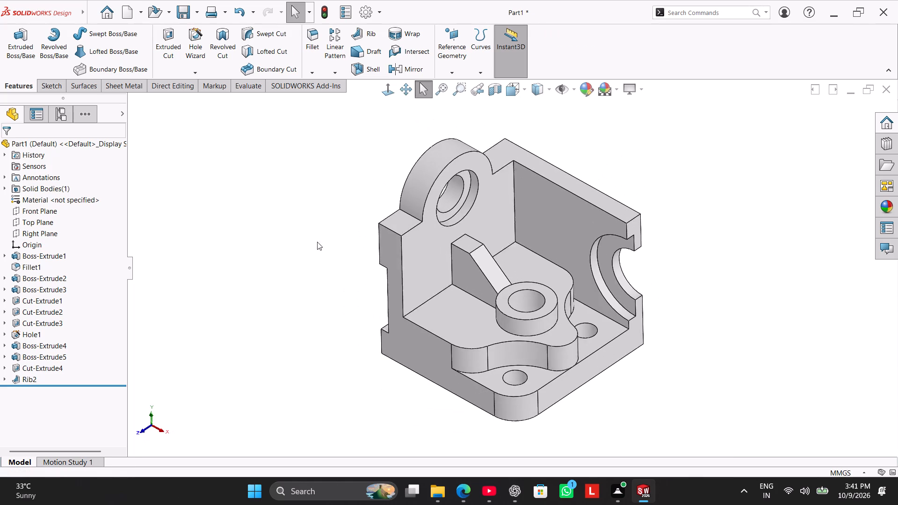
left_click(298, 251)
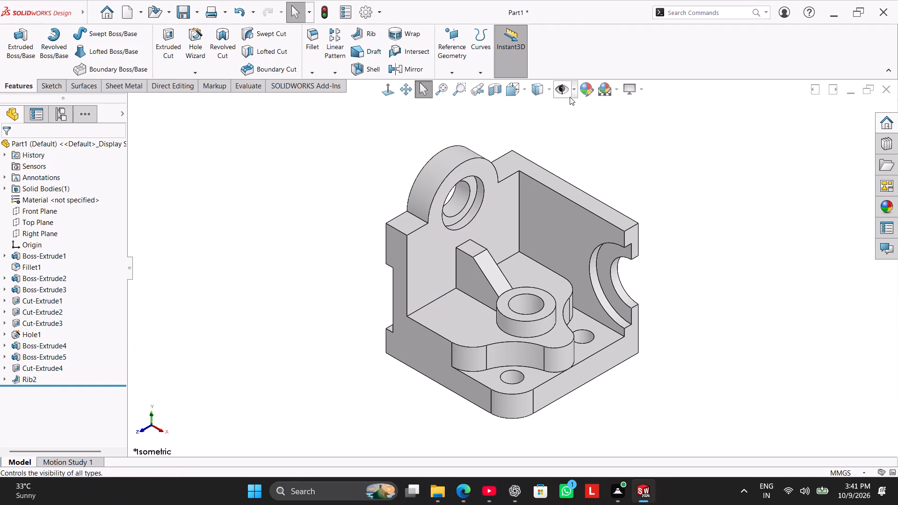
Edit the whole part's appearance and give it the light green colour from the standard palette.
left_click(582, 97)
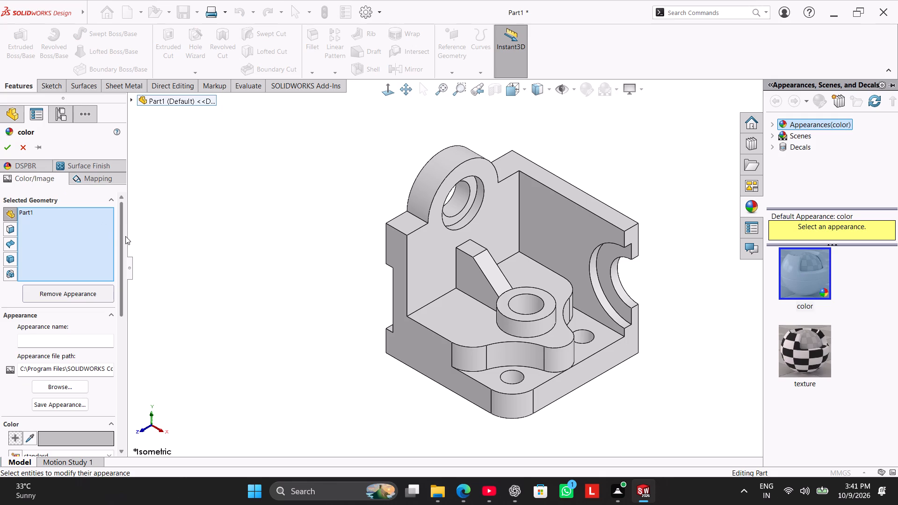
left_click_drag(123, 235, 130, 326)
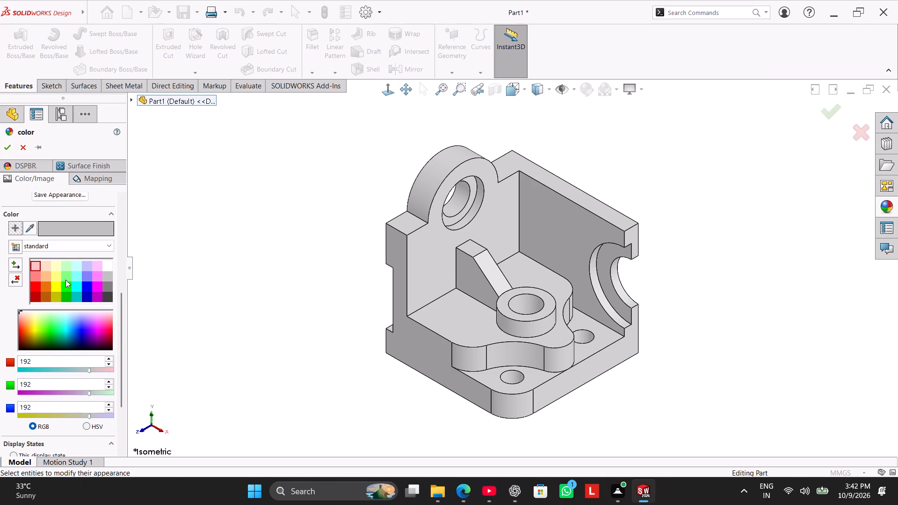
left_click(67, 267)
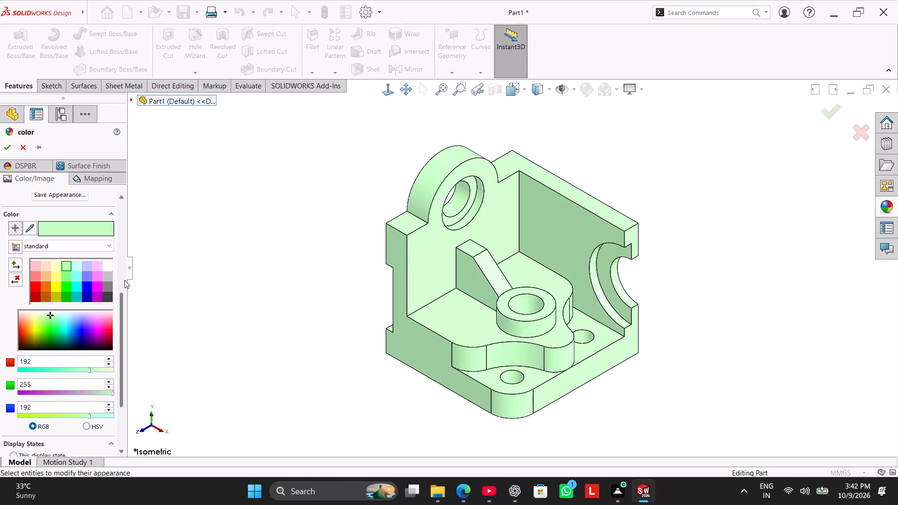
Fine-tune the part's colour to RGB 164, 241, 183 and accept the appearance.
left_click_drag(123, 291, 128, 310)
left_click_drag(124, 296, 124, 308)
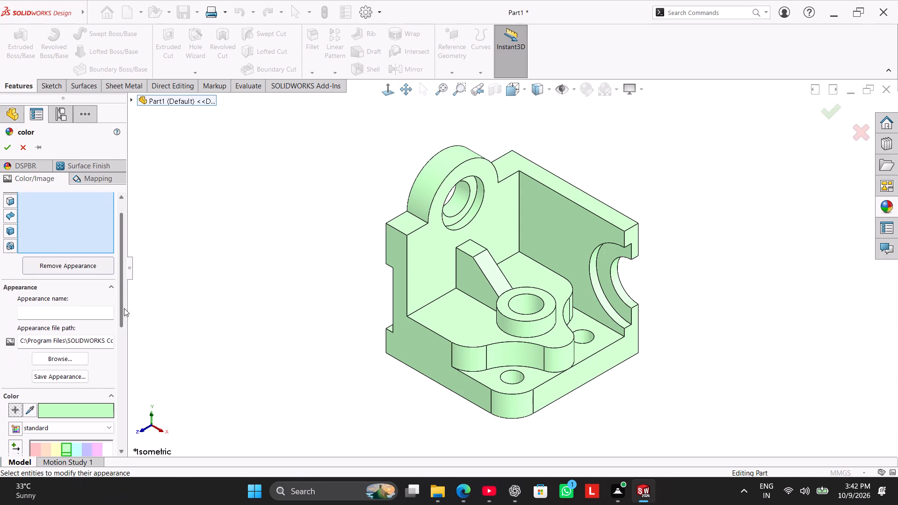
left_click_drag(124, 308, 132, 375)
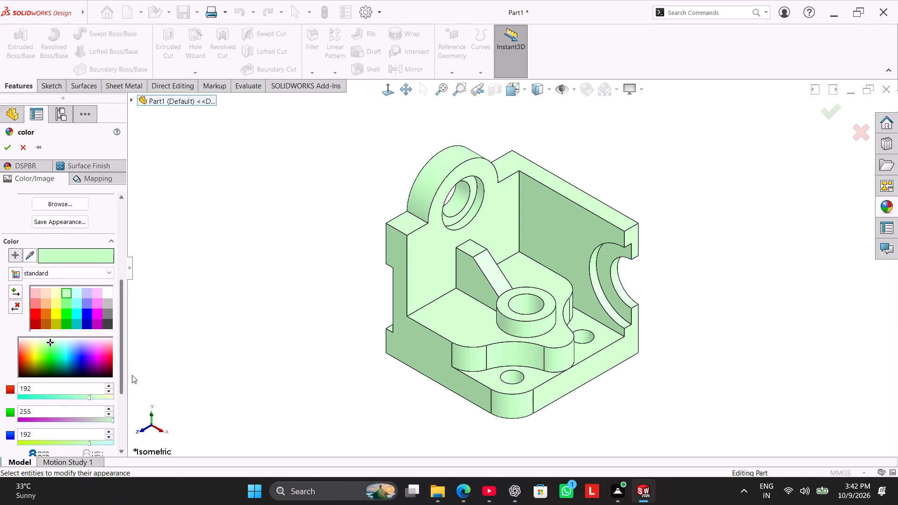
left_click_drag(132, 375, 131, 385)
left_click_drag(89, 375, 101, 387)
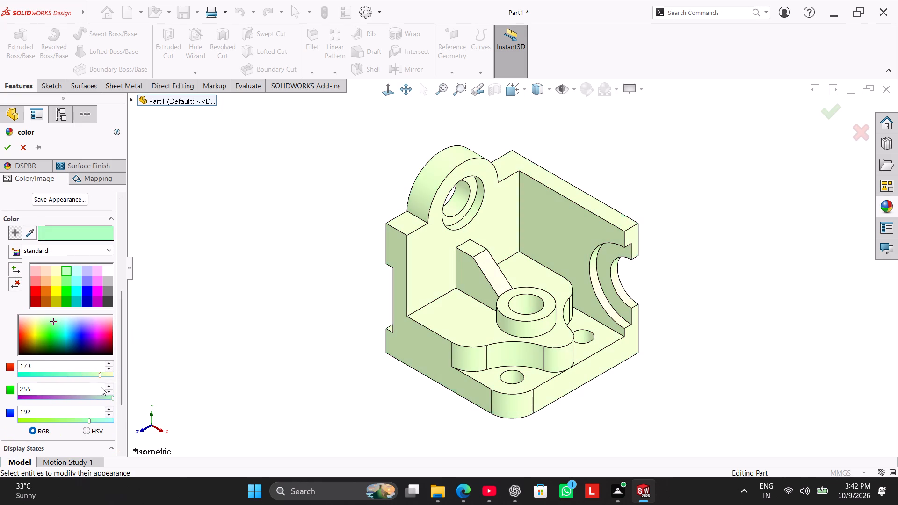
left_click_drag(101, 387, 78, 387)
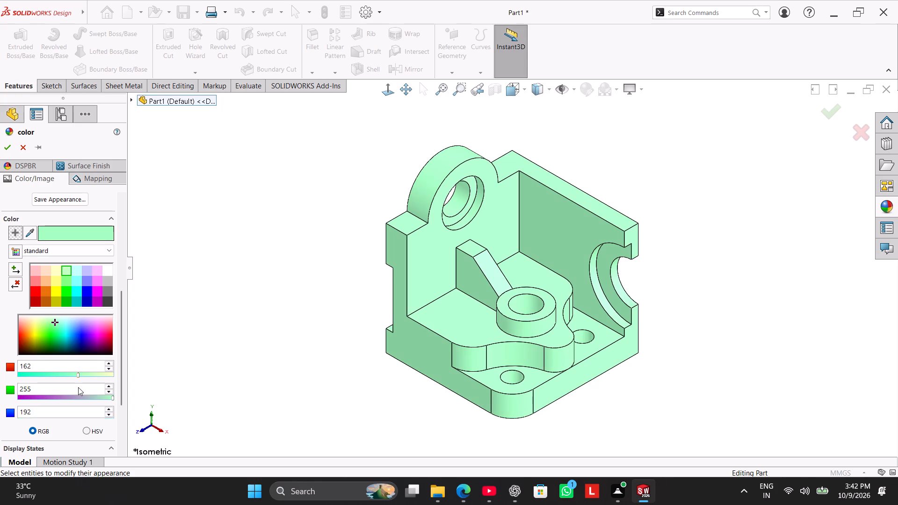
left_click_drag(78, 387, 79, 387)
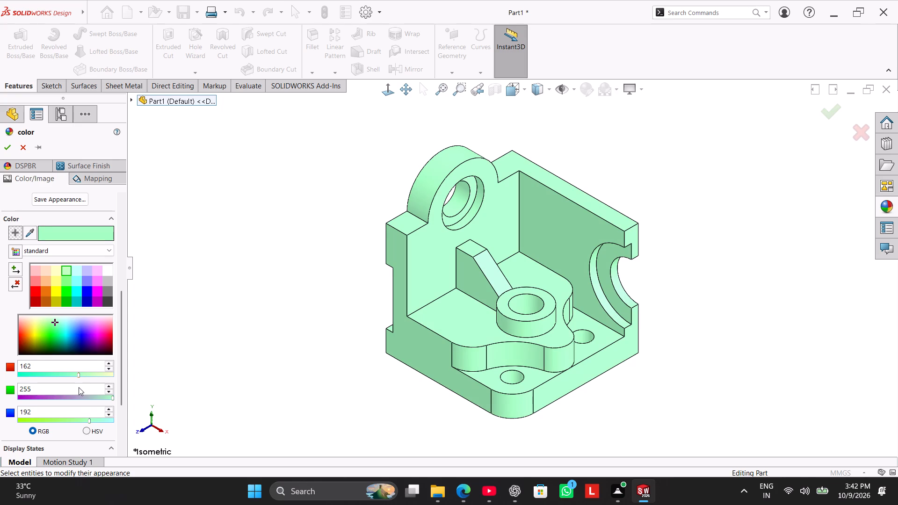
left_click_drag(79, 387, 79, 387)
left_click(88, 422)
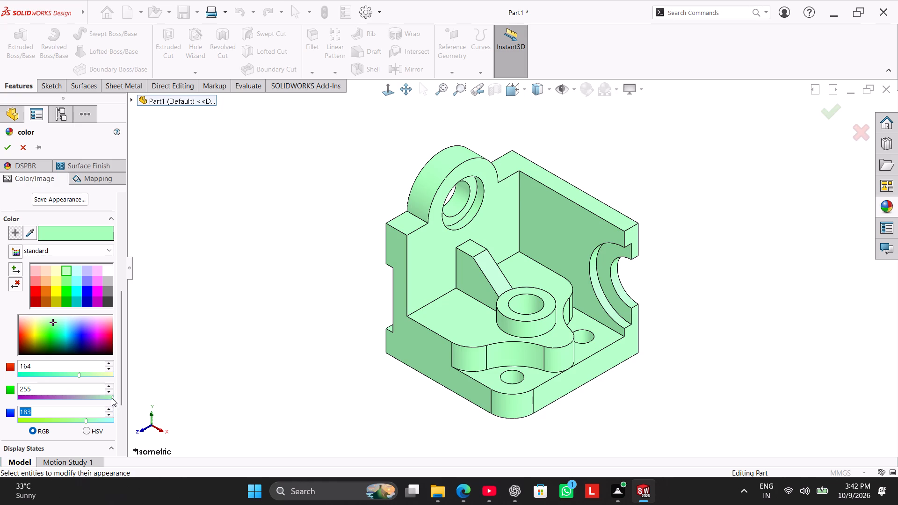
left_click_drag(115, 397, 101, 403)
left_click_drag(113, 398, 102, 399)
left_click_drag(102, 399, 113, 400)
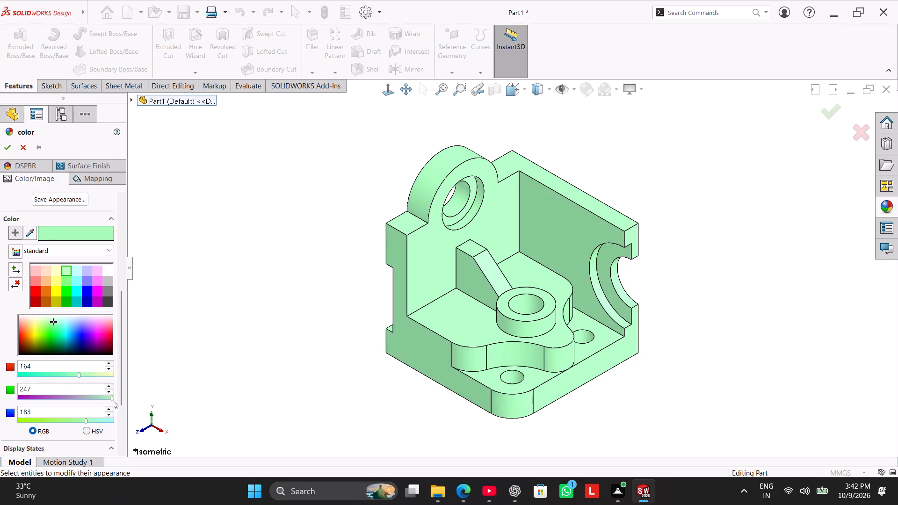
left_click_drag(113, 400, 108, 395)
left_click_drag(108, 395, 108, 394)
left_click(272, 304)
left_click(8, 144)
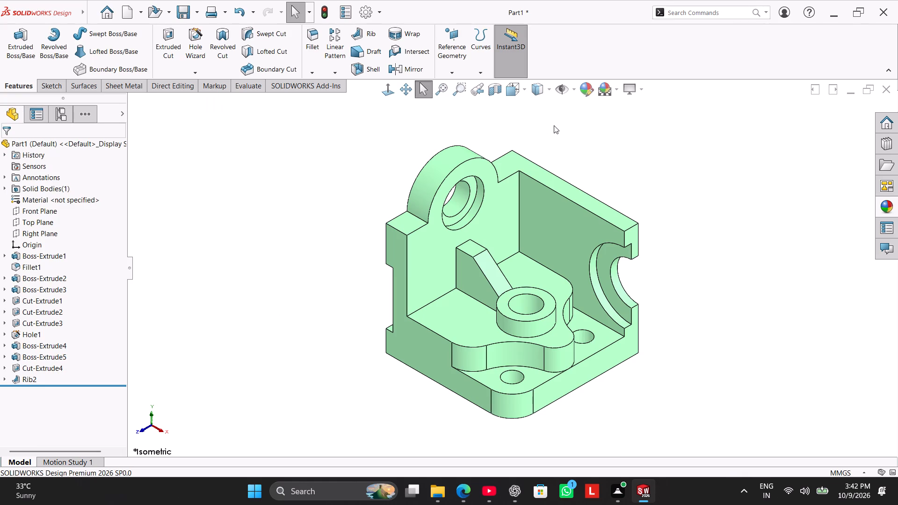
Edit appearance for faces instead of the whole part, selecting the half-round recess faces, both base holes, the boss bore, the lug's counterbore and the outer groove face.
left_click(583, 91)
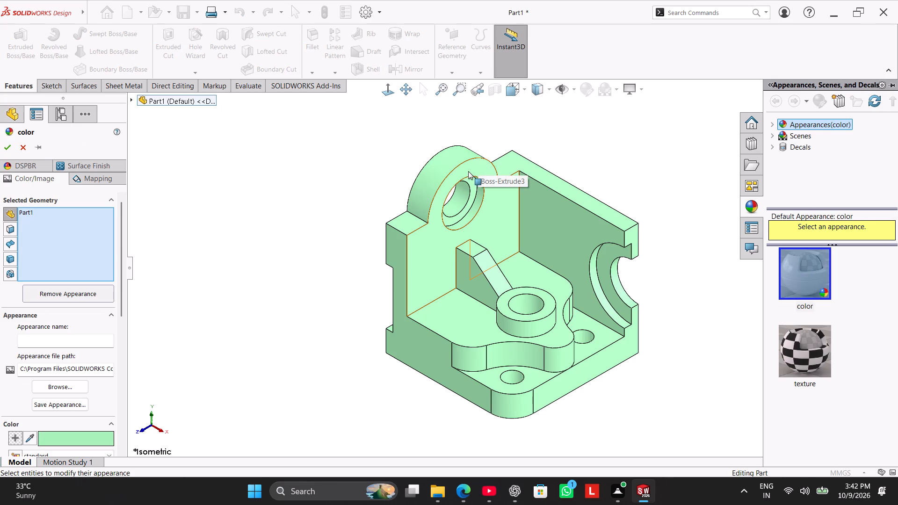
left_click(10, 229)
right_click(43, 214)
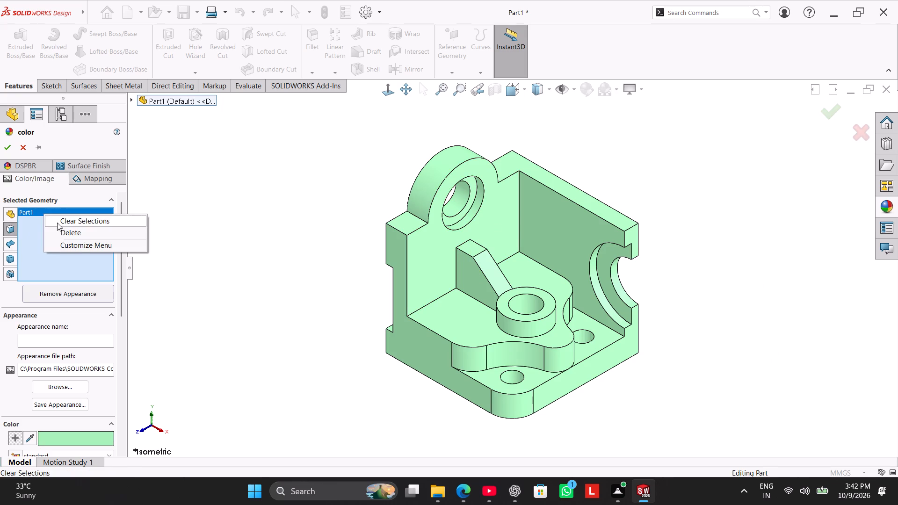
left_click(71, 234)
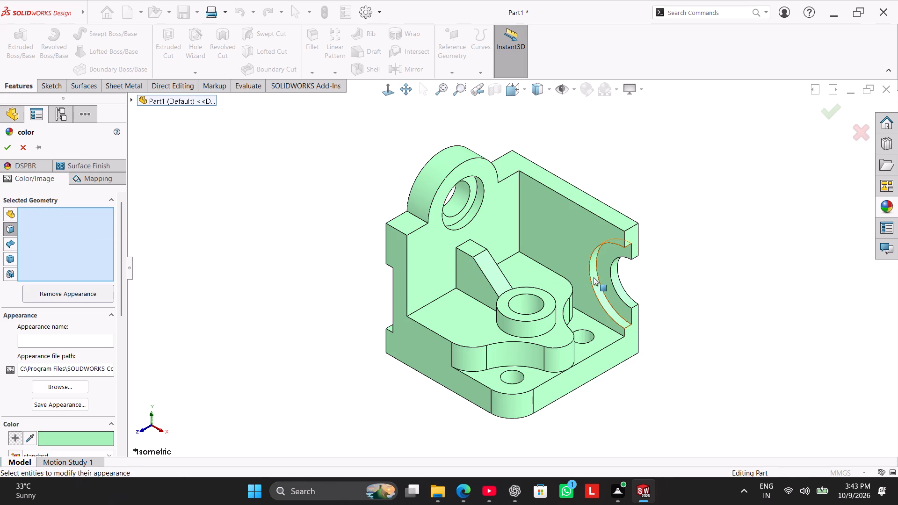
left_click(608, 289, "ctrl")
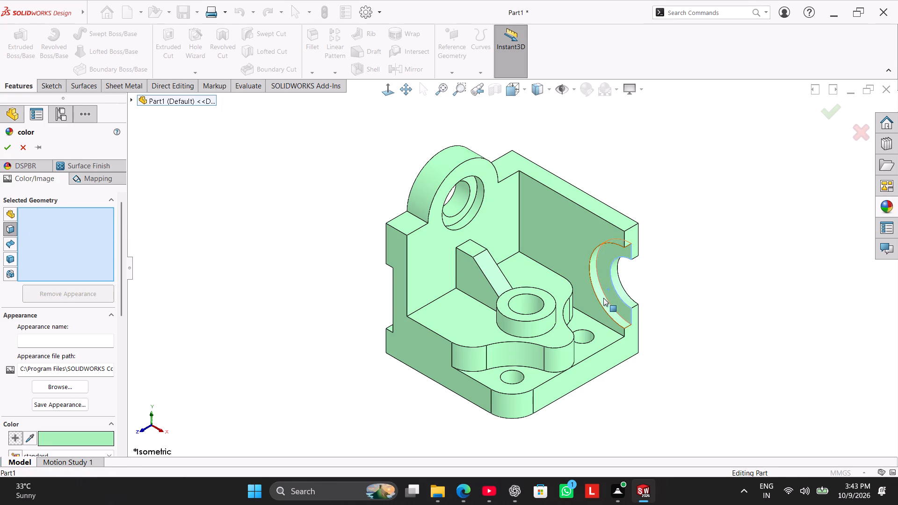
left_click(603, 298, "ctrl")
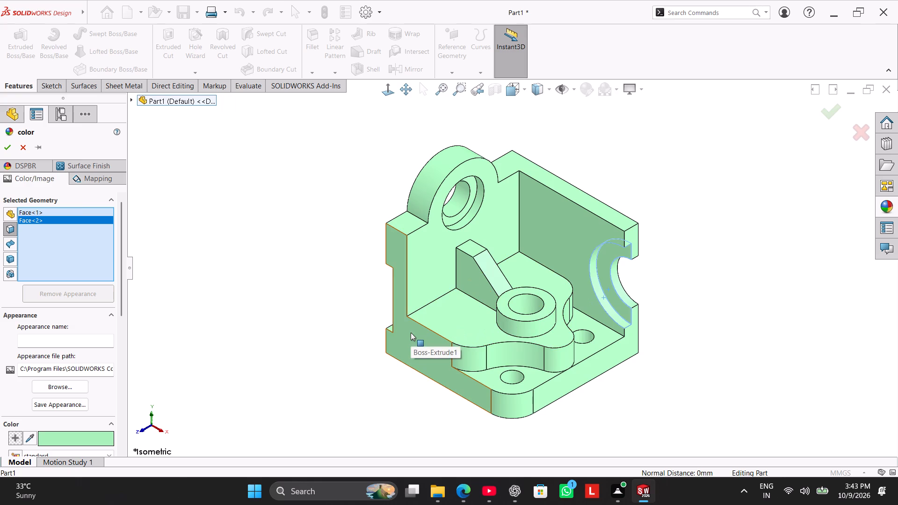
left_click(512, 381, "ctrl")
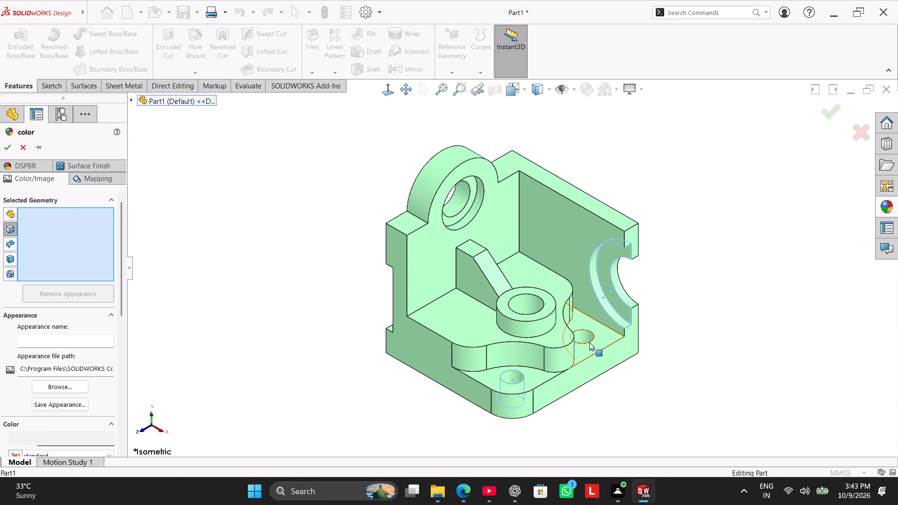
left_click(588, 338, "ctrl")
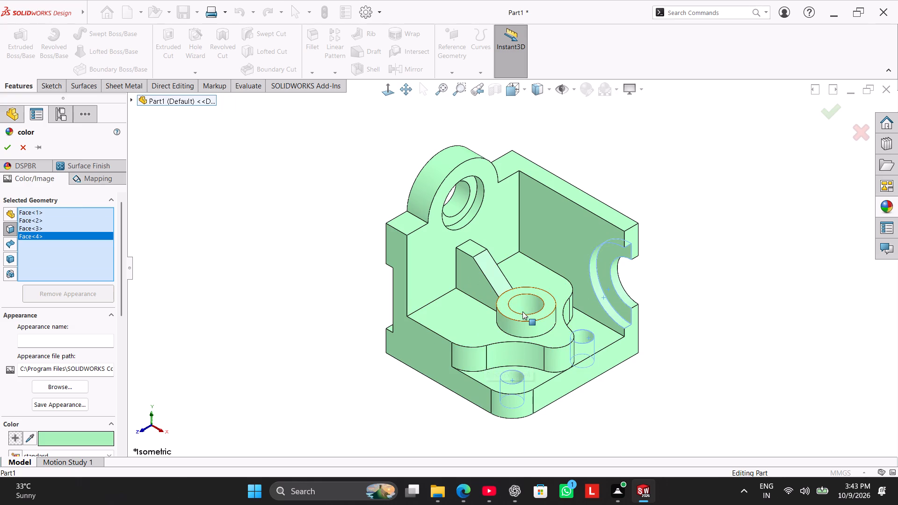
left_click(528, 305, "ctrl")
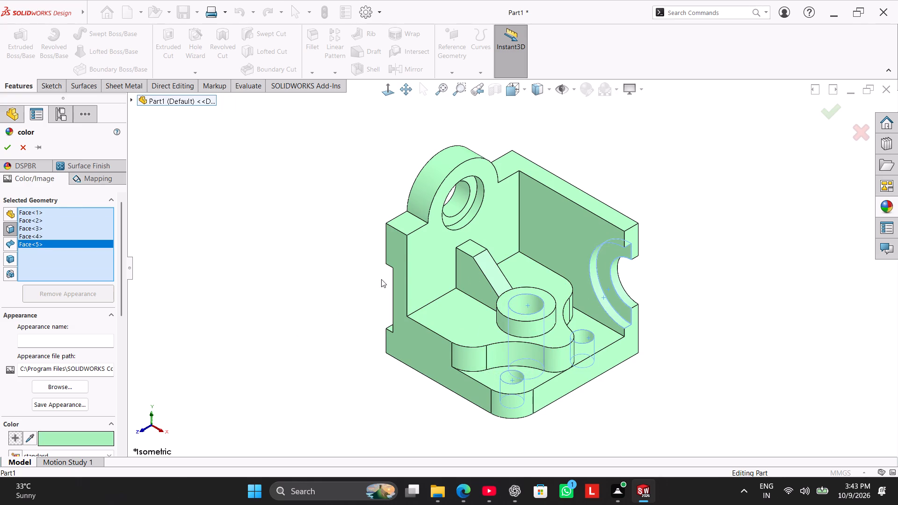
left_click(463, 215, "ctrl")
left_click(477, 211, "ctrl")
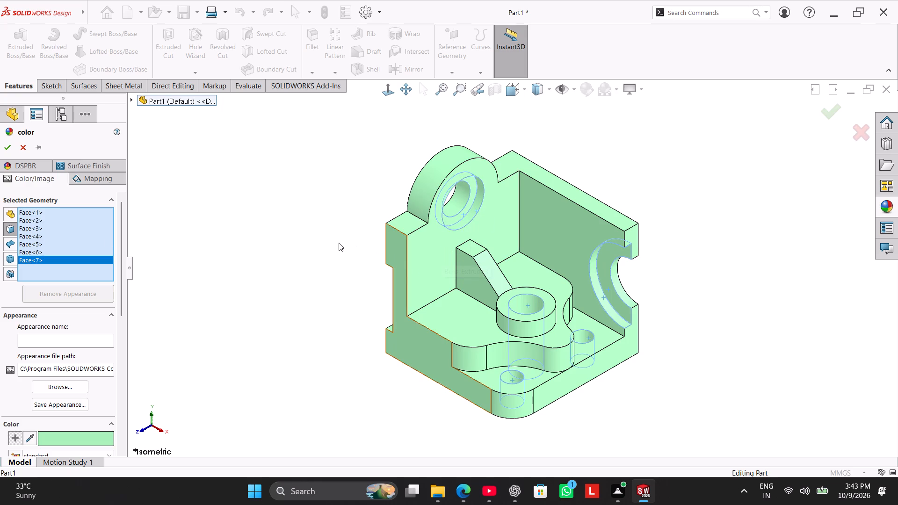
middle_click_drag(339, 243, 413, 307)
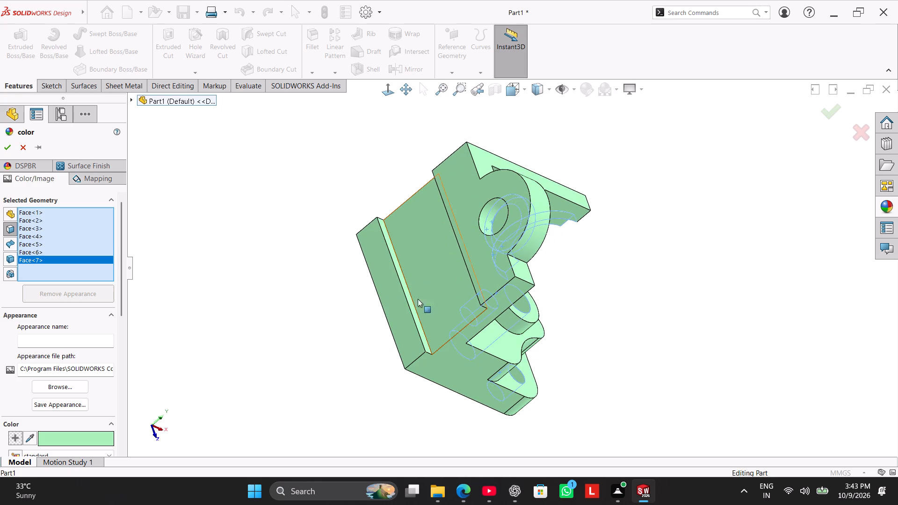
left_click(426, 291, "ctrl")
middle_click_drag(345, 295, 325, 284)
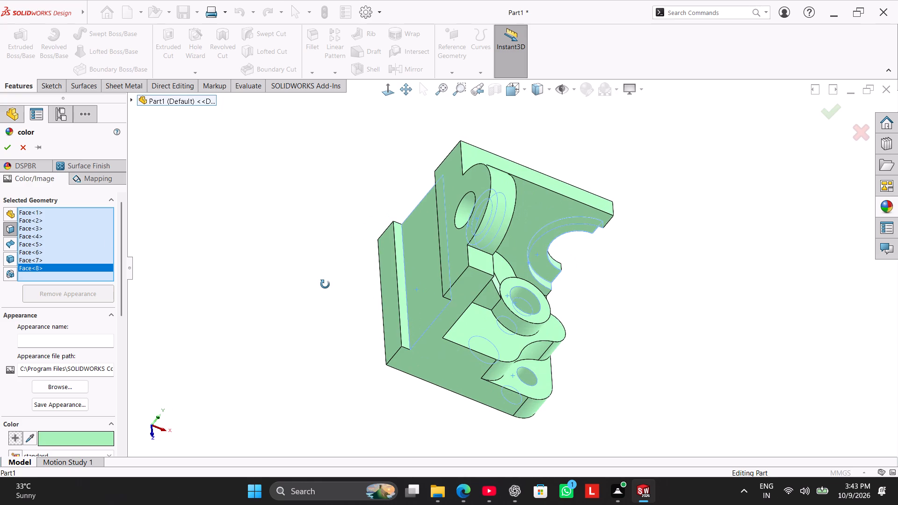
middle_click_drag(325, 284, 321, 285)
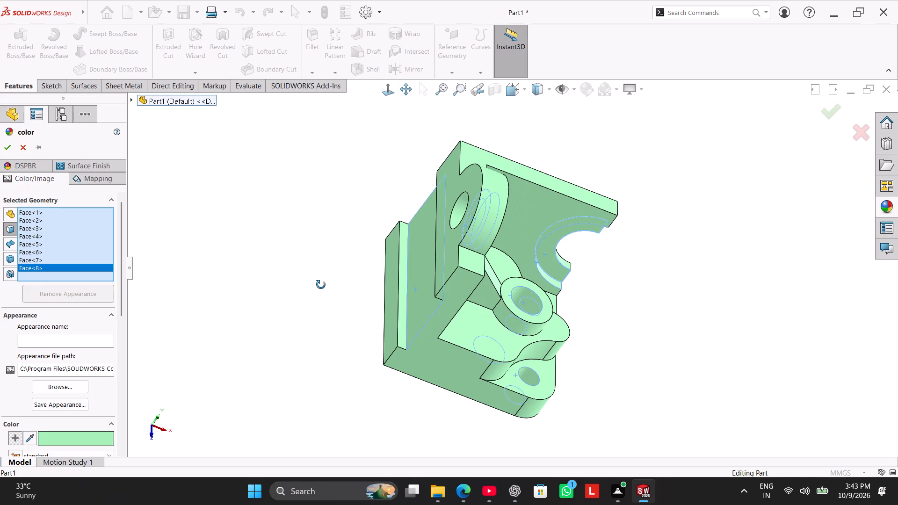
middle_click_drag(321, 285, 289, 268)
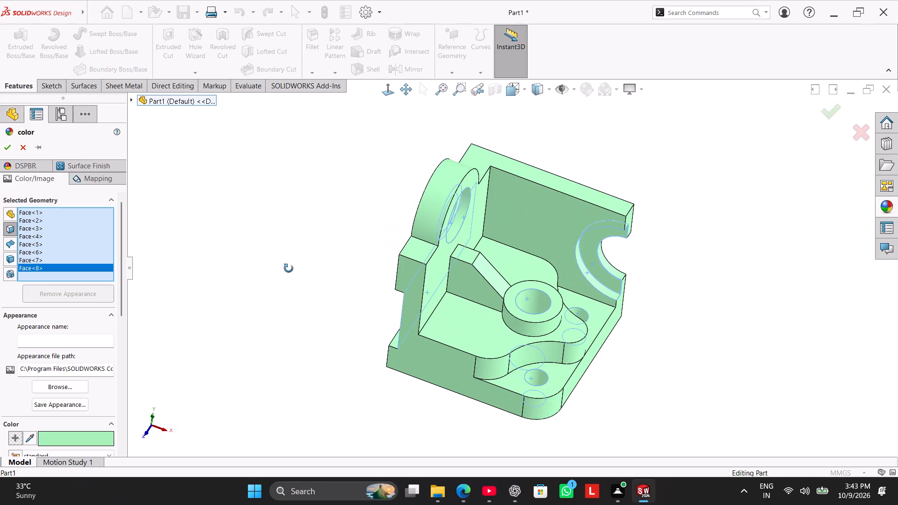
middle_click_drag(289, 268, 264, 247)
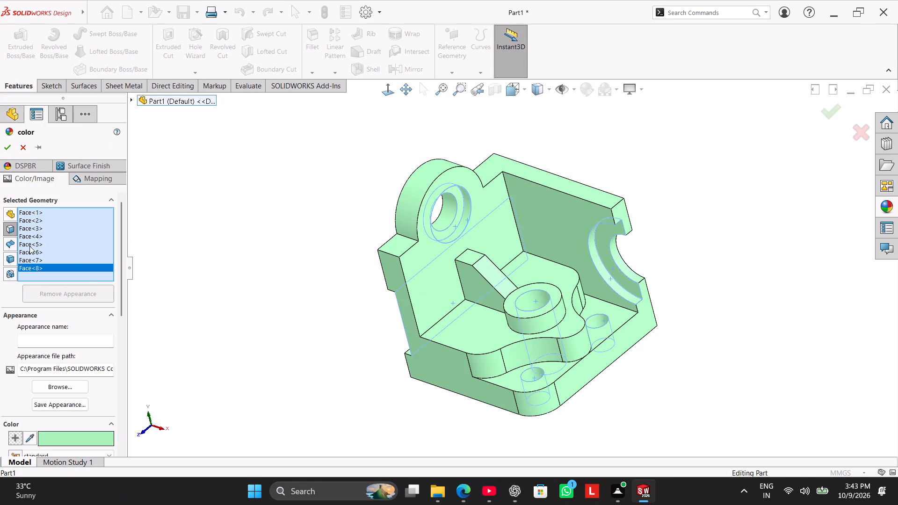
Give the selected faces the standard palette's blue, adjust it to RGB 0, 57, 255 and accept the appearance.
left_click_drag(120, 274, 124, 345)
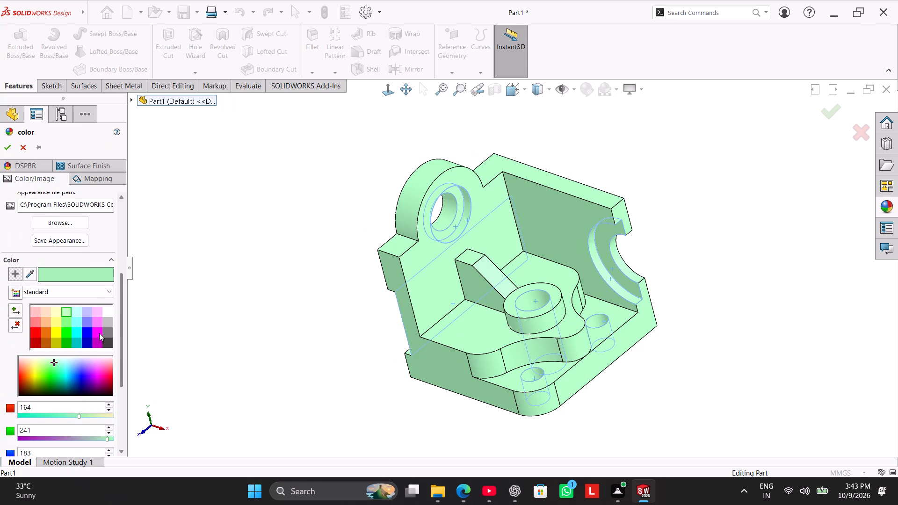
left_click(87, 322)
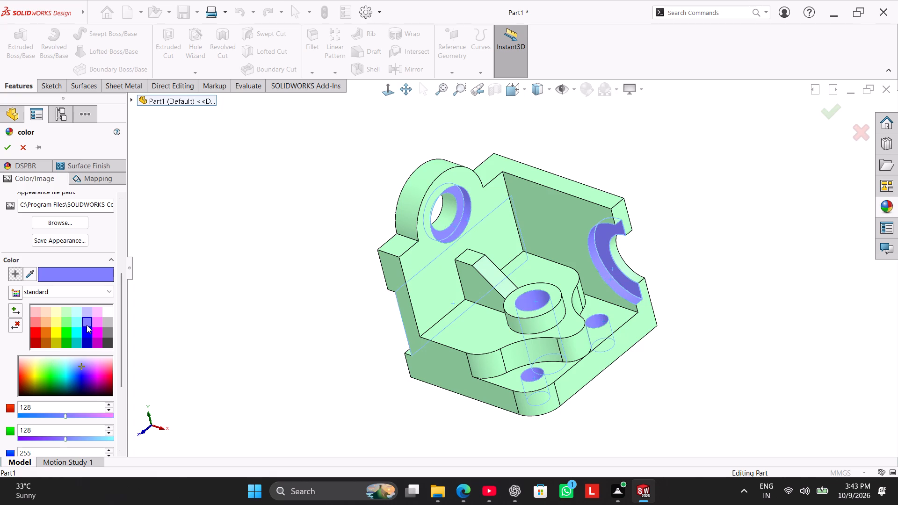
left_click(87, 330)
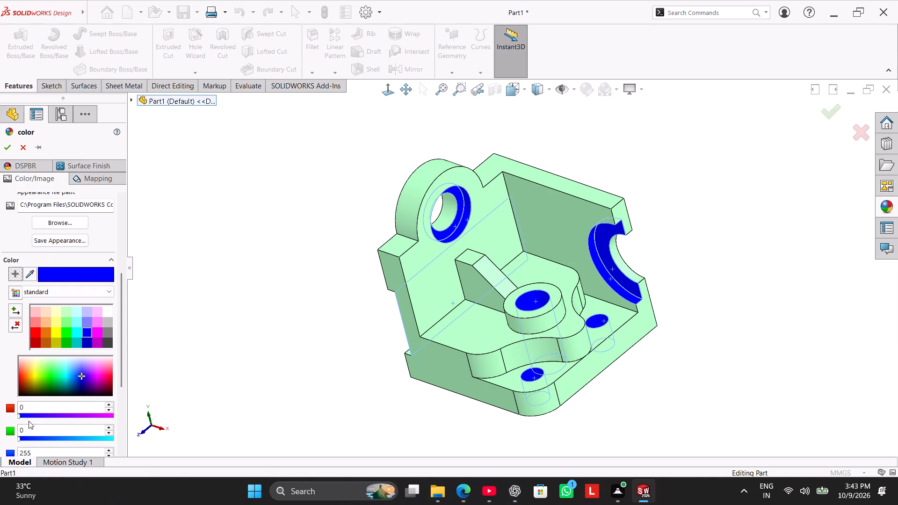
left_click(33, 439)
left_click(40, 440)
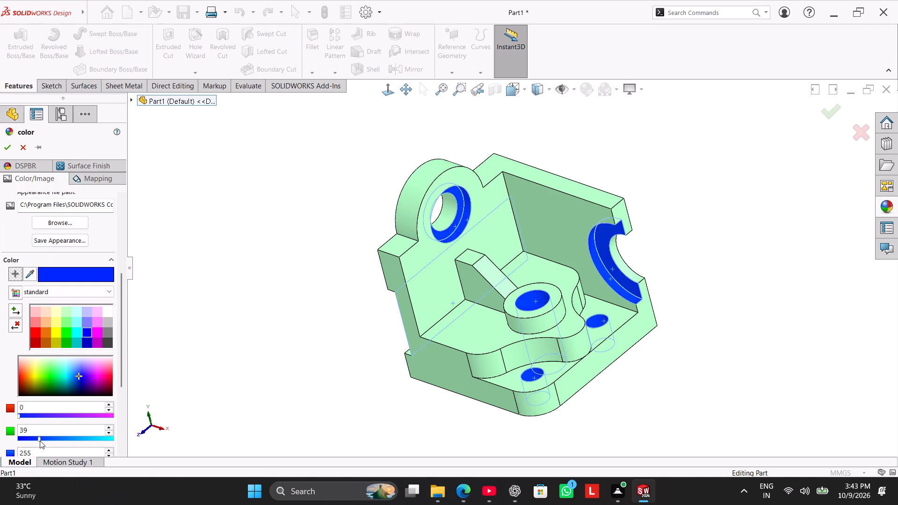
left_click(3, 152)
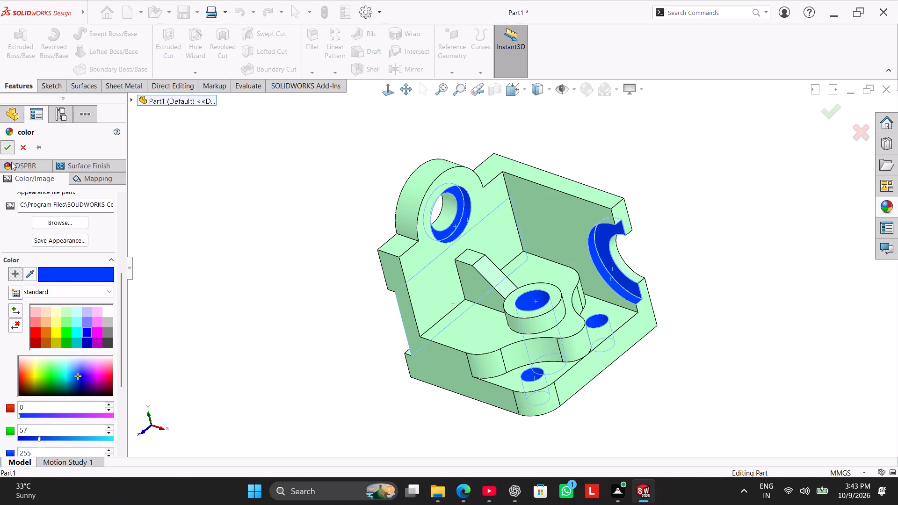
left_click(205, 233)
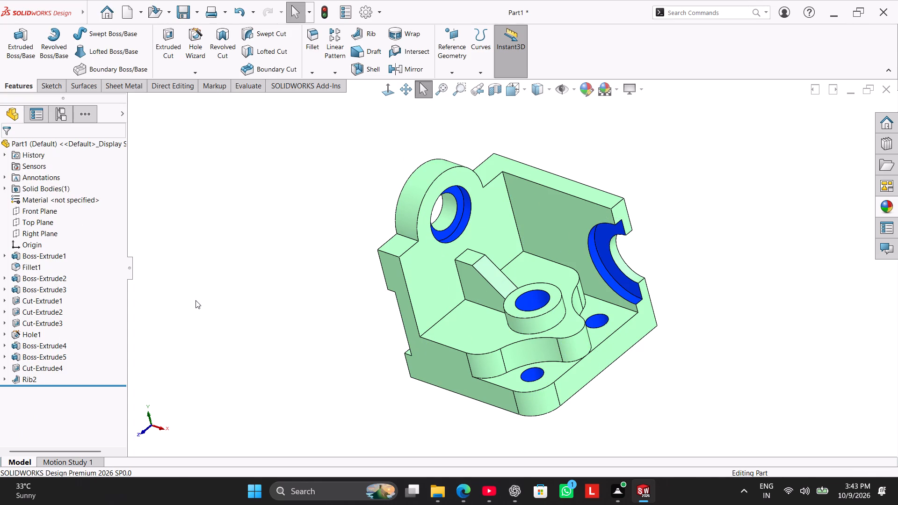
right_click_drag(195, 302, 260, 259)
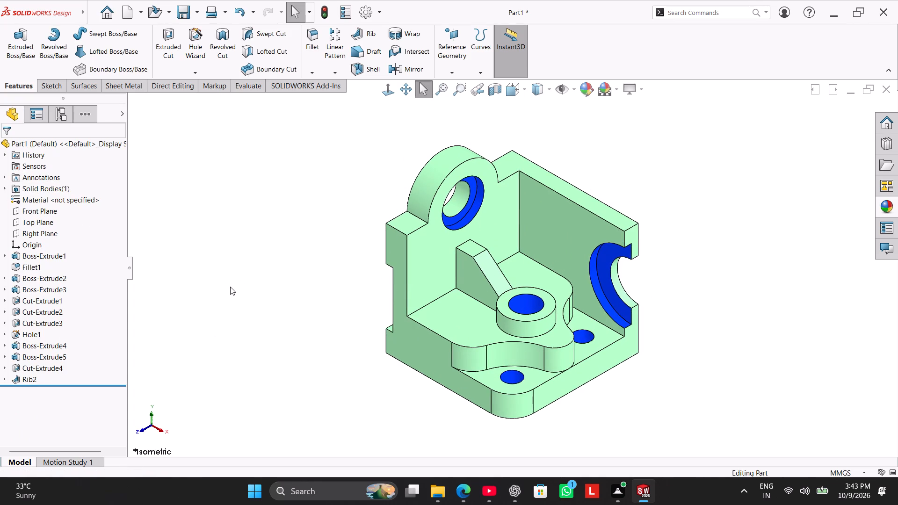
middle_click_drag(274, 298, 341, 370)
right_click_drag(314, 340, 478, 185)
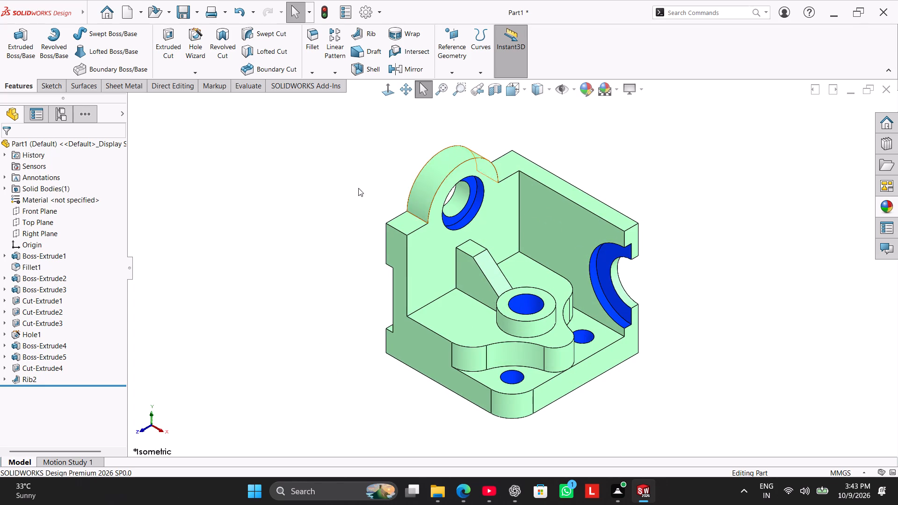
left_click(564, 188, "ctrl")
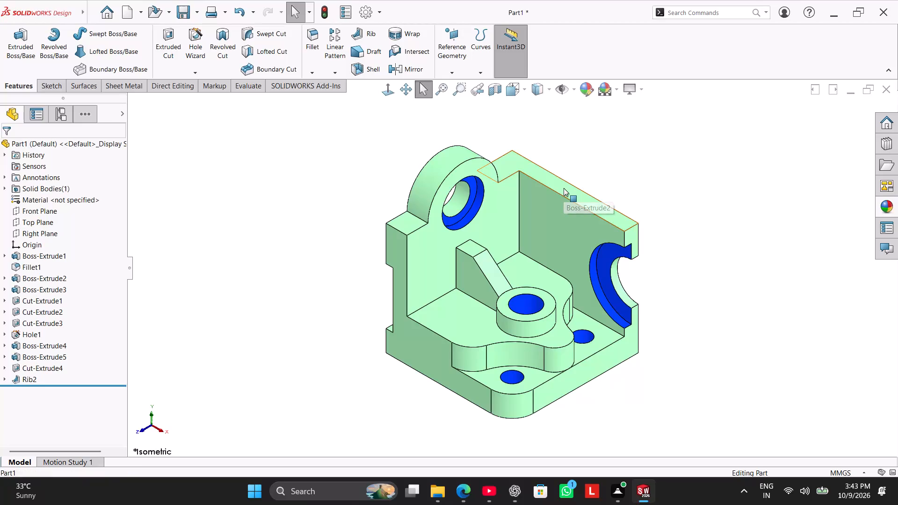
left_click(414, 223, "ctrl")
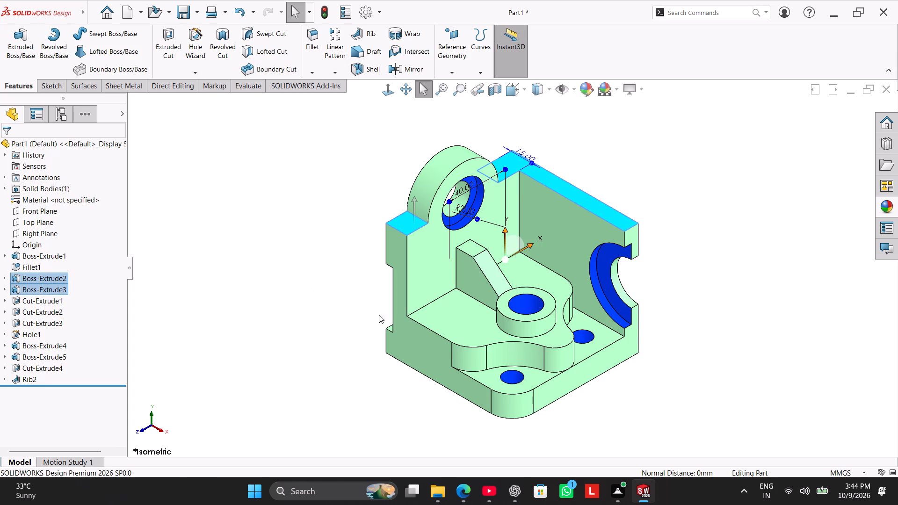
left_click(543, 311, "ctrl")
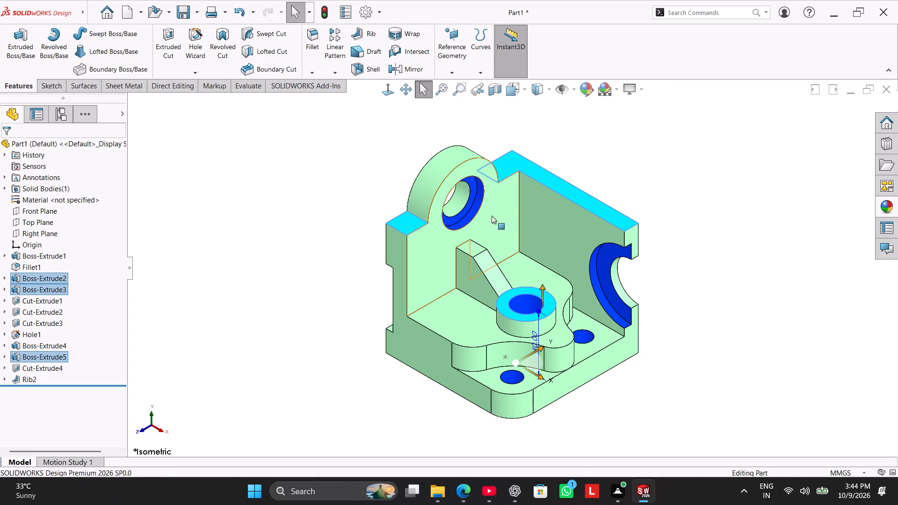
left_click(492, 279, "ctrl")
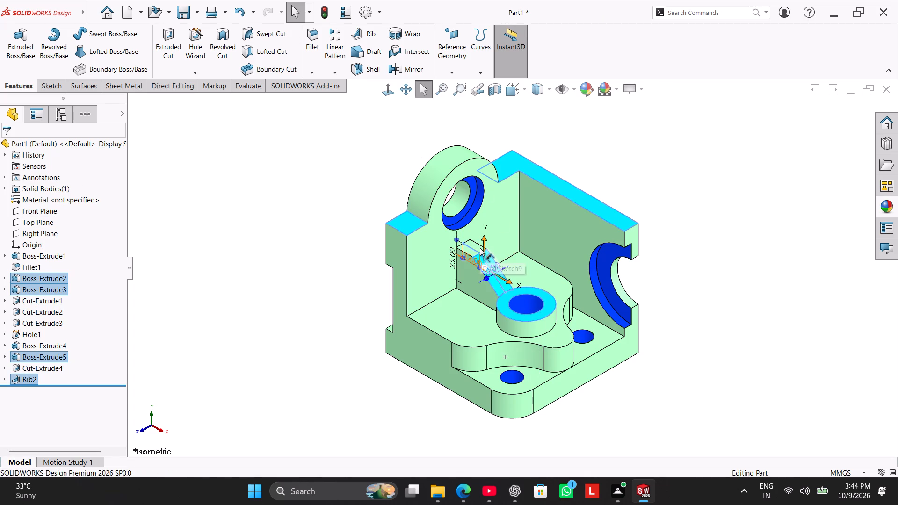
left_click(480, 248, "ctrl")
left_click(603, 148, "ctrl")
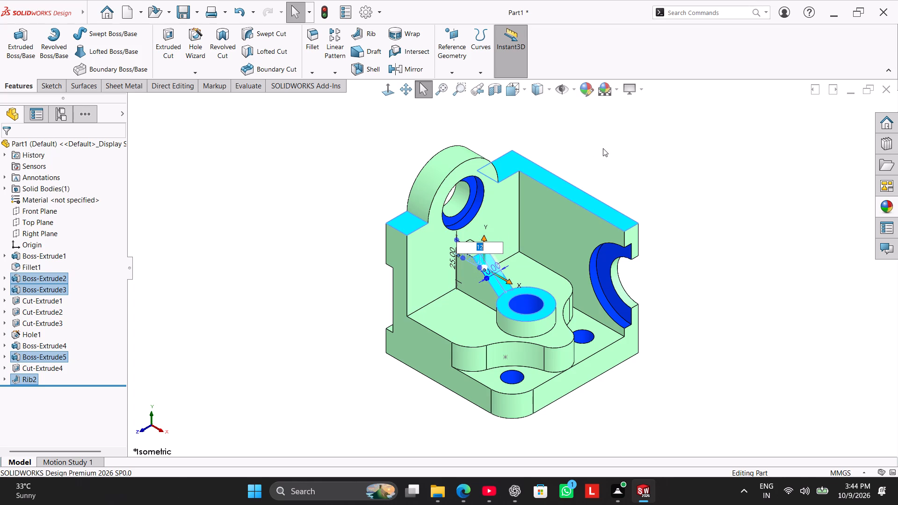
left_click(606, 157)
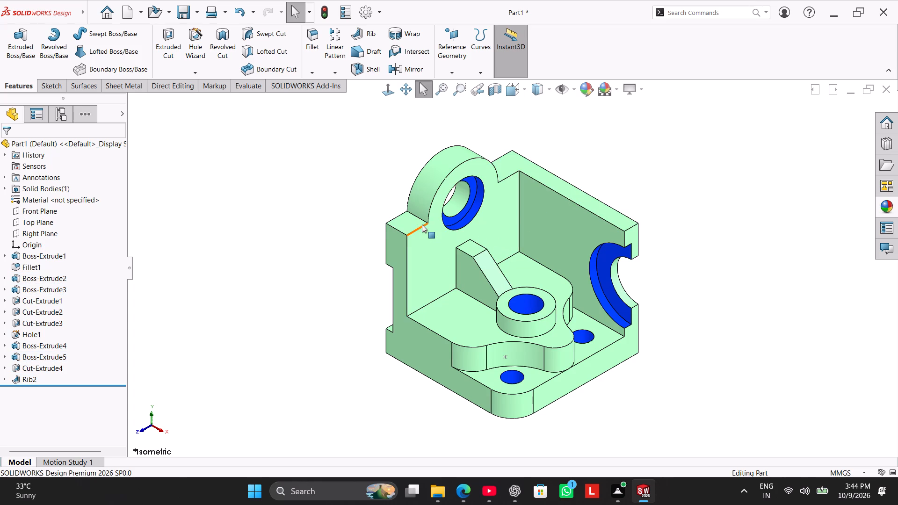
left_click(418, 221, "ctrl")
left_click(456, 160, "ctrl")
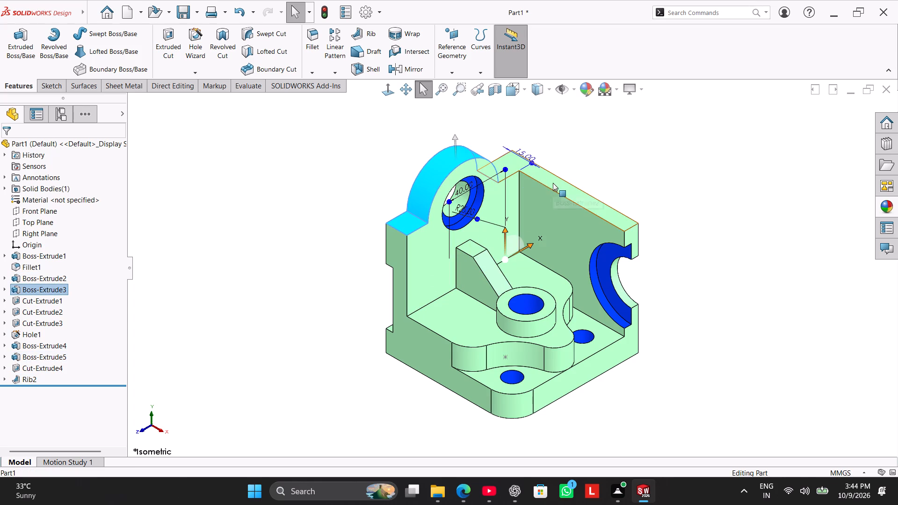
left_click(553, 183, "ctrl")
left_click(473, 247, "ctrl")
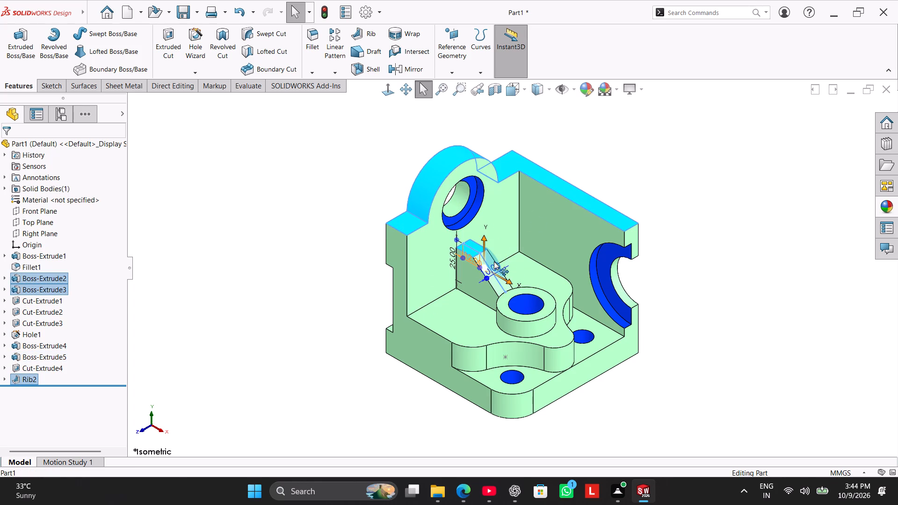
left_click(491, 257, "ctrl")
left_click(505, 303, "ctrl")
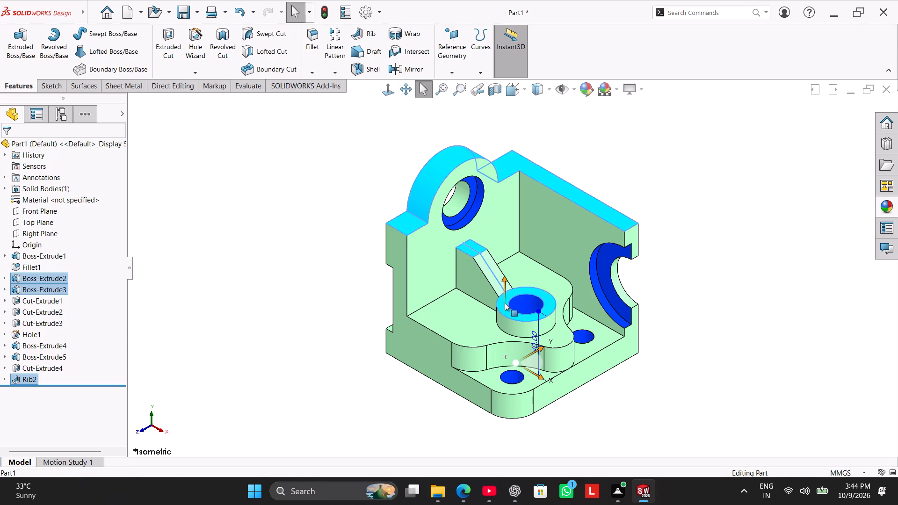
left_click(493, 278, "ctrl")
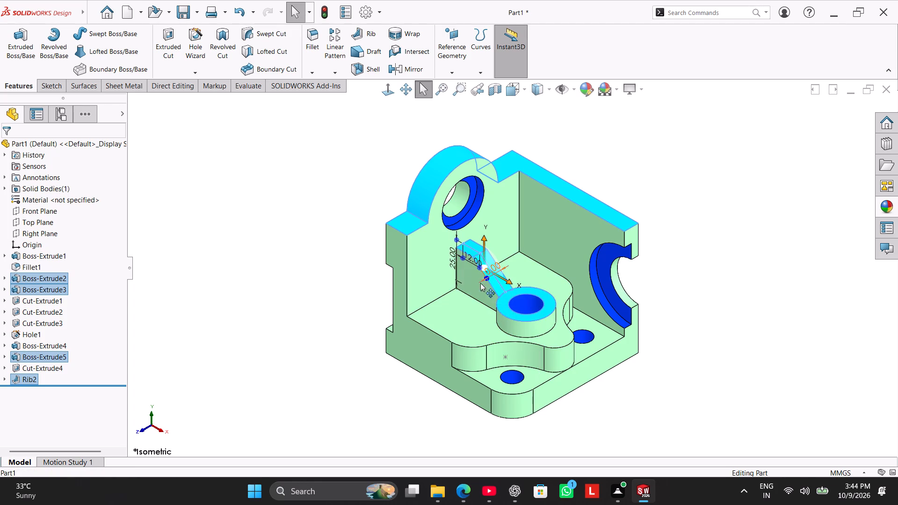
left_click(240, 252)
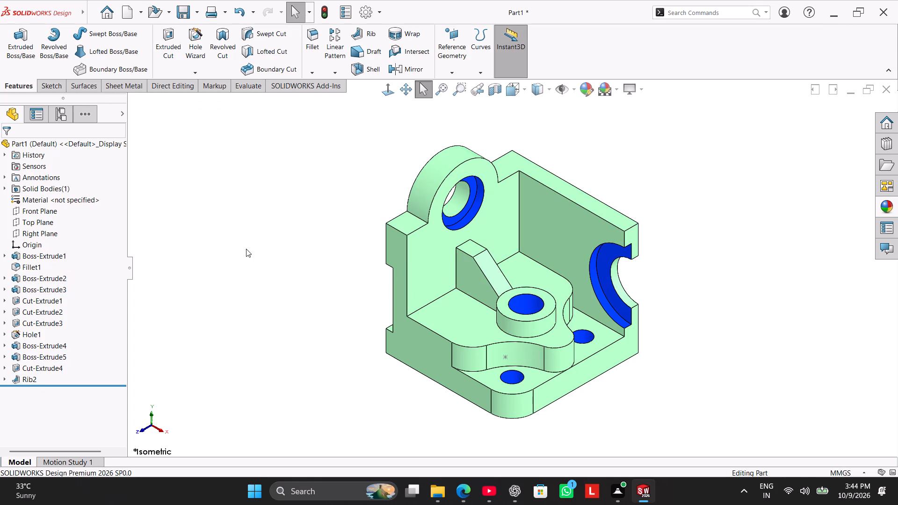
Edit appearance for the top faces of both walls, boss, raised pad and base corners, the lug's curved rim, and the rib's top and sloped faces.
left_click(578, 192, "ctrl")
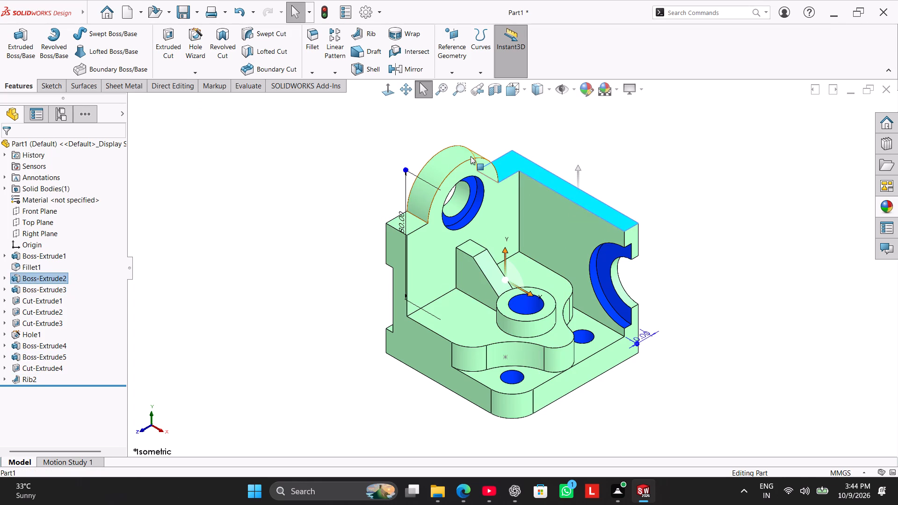
left_click(471, 156, "ctrl")
left_click(408, 222, "ctrl")
scroll(499, 273, "down", 5, "ctrl")
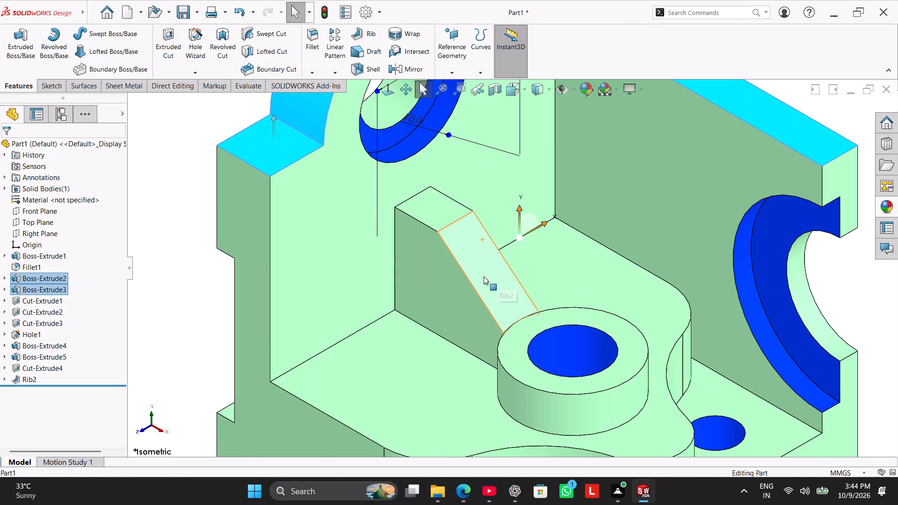
left_click(473, 273, "ctrl")
scroll(454, 212, "down", 6, "ctrl")
left_click(454, 215, "ctrl")
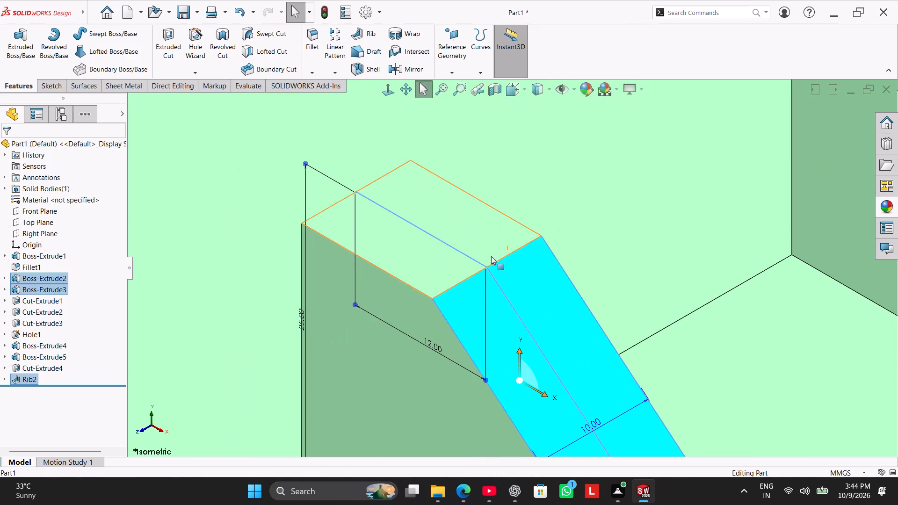
scroll(539, 305, "up", 7, "ctrl")
left_click(558, 387, "ctrl")
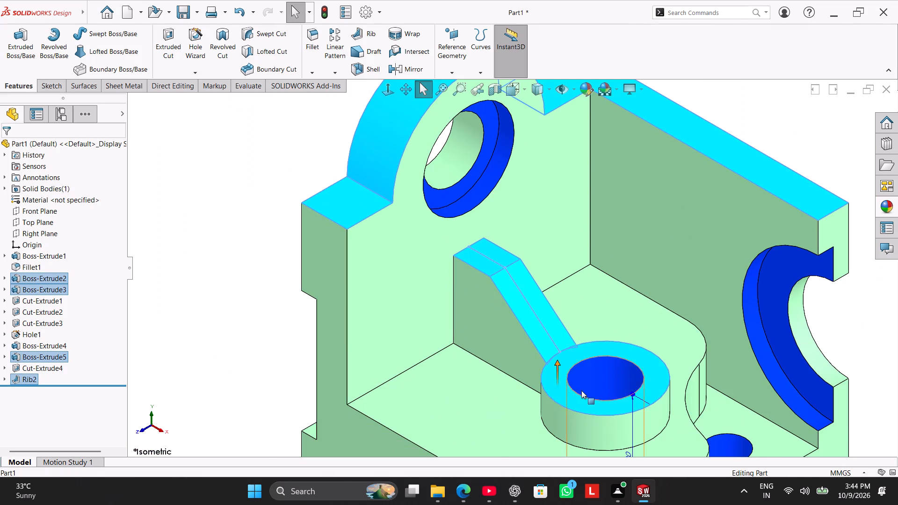
scroll(581, 390, "up", 3, "ctrl")
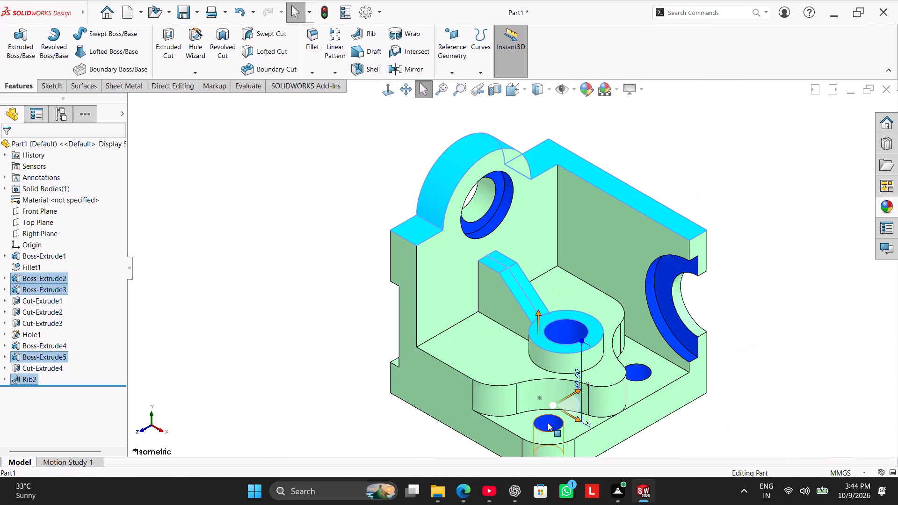
left_click(528, 428, "ctrl")
left_click(664, 378, "ctrl")
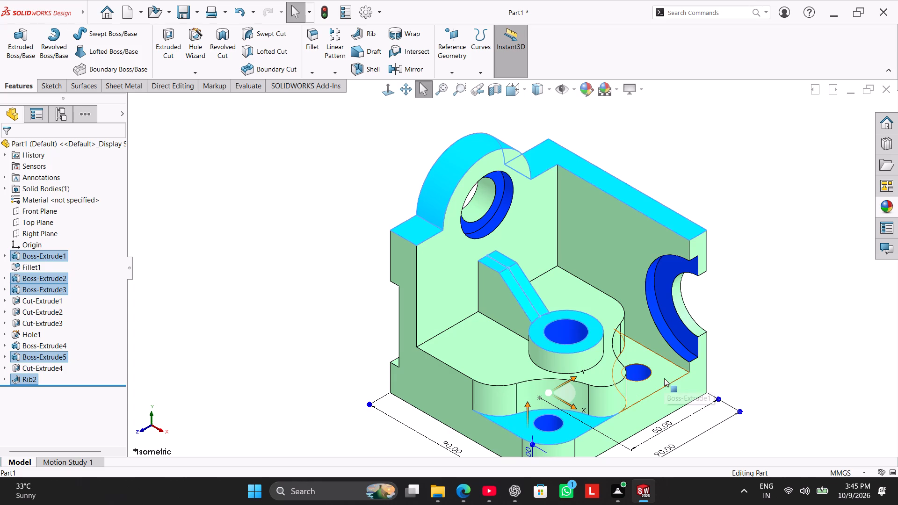
left_click(608, 311, "ctrl")
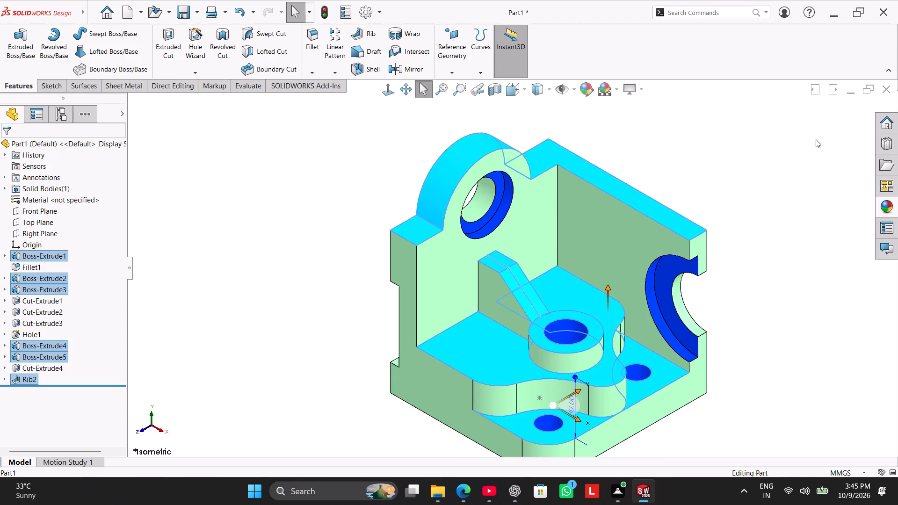
left_click(594, 86)
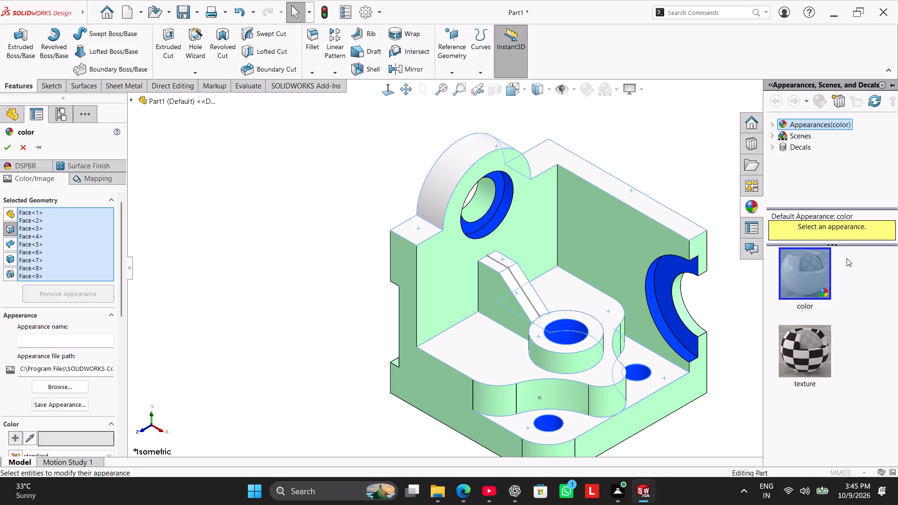
Apply the polished aluminum appearance from the Metal, Aluminum category to the selected faces and accept it.
left_click(779, 126)
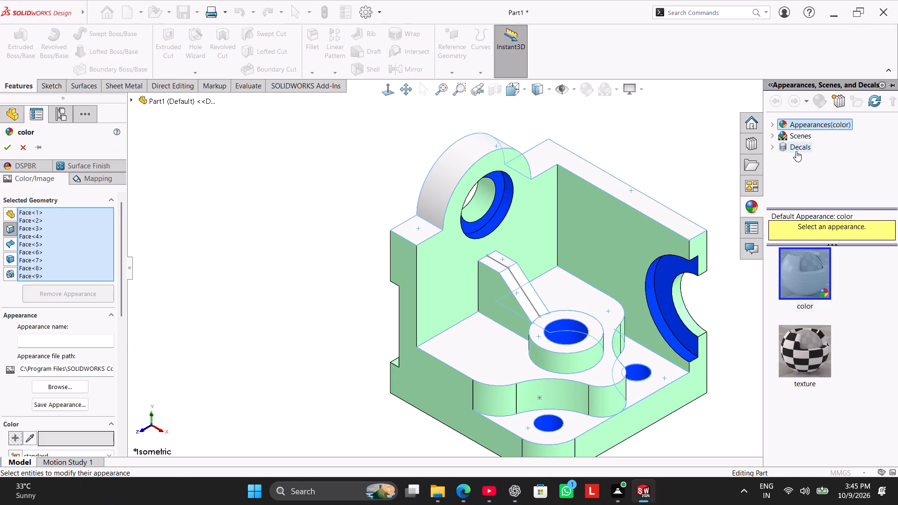
left_click(774, 126)
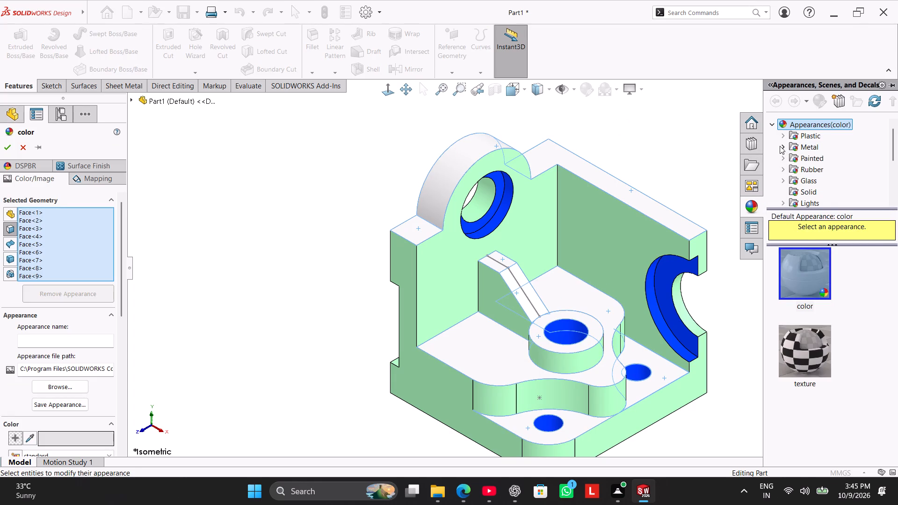
left_click(780, 144)
double_click(808, 154)
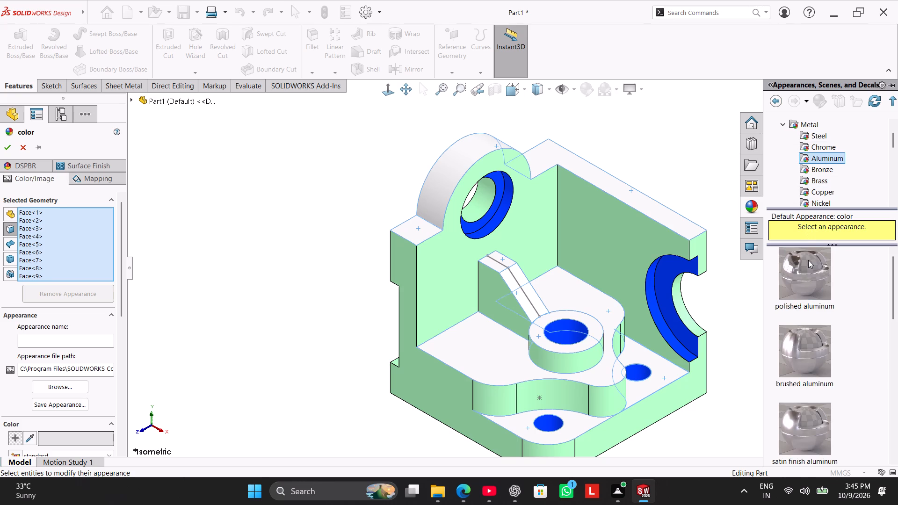
left_click(808, 260)
triple_click(808, 260)
triple_click(808, 260)
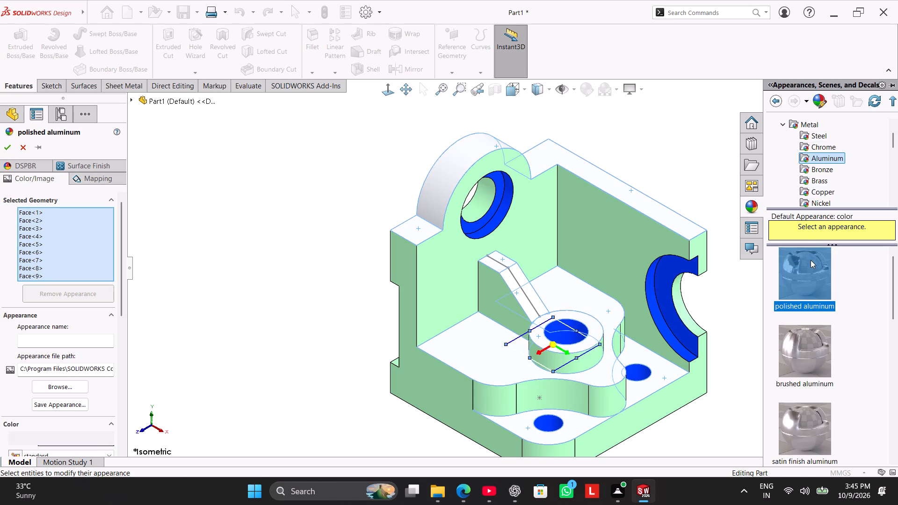
left_click_drag(811, 261, 768, 261)
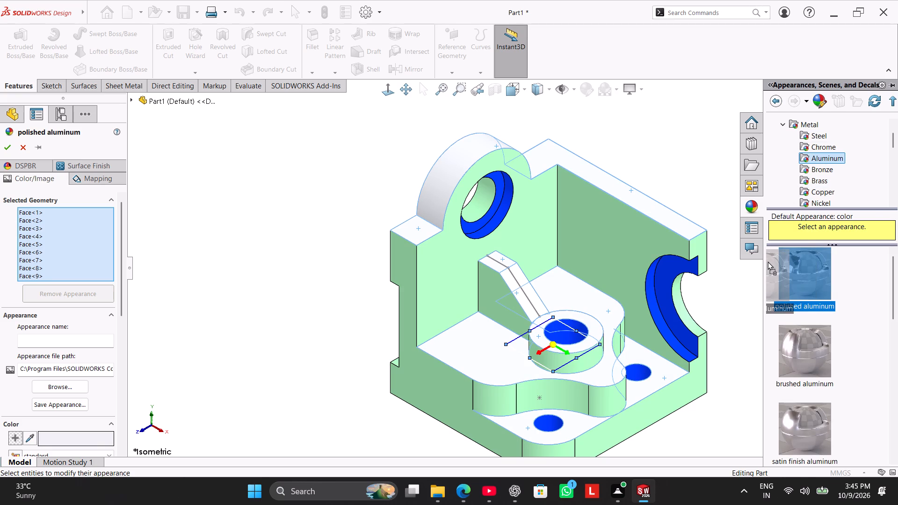
left_click_drag(768, 261, 746, 261)
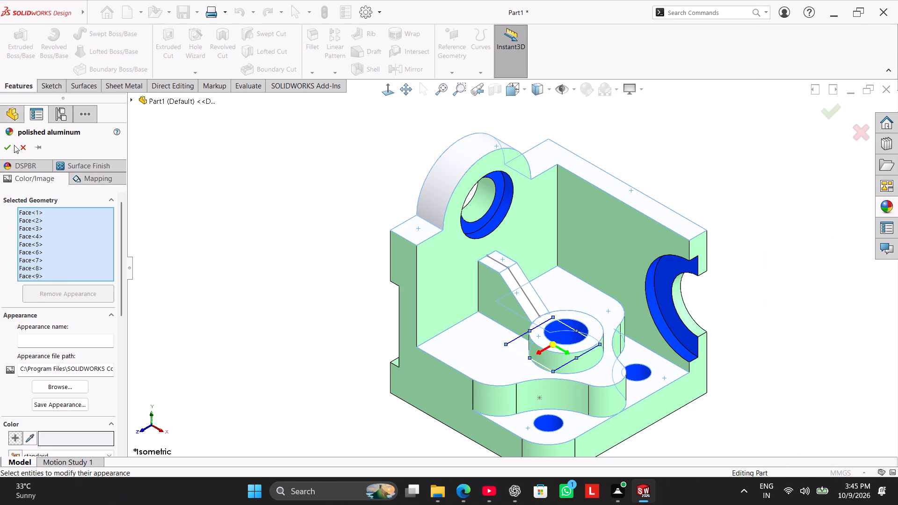
left_click(6, 147)
right_click_drag(258, 195, 338, 161)
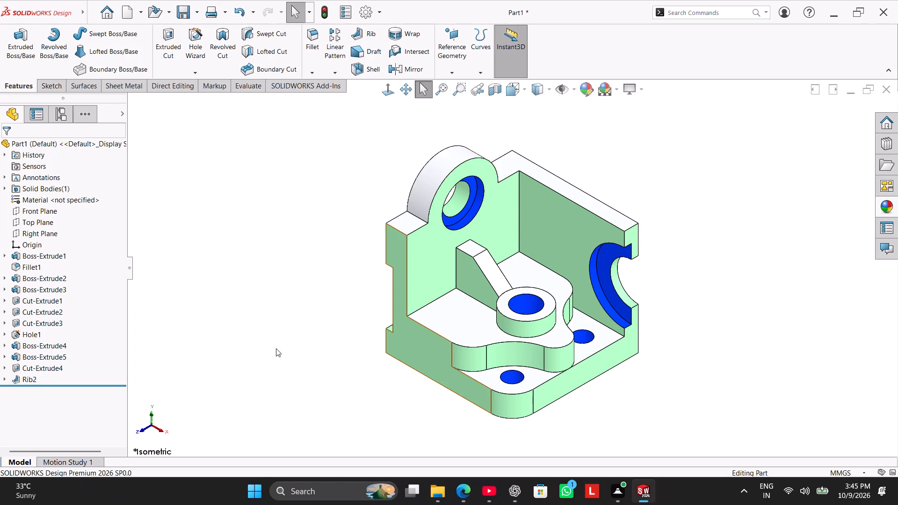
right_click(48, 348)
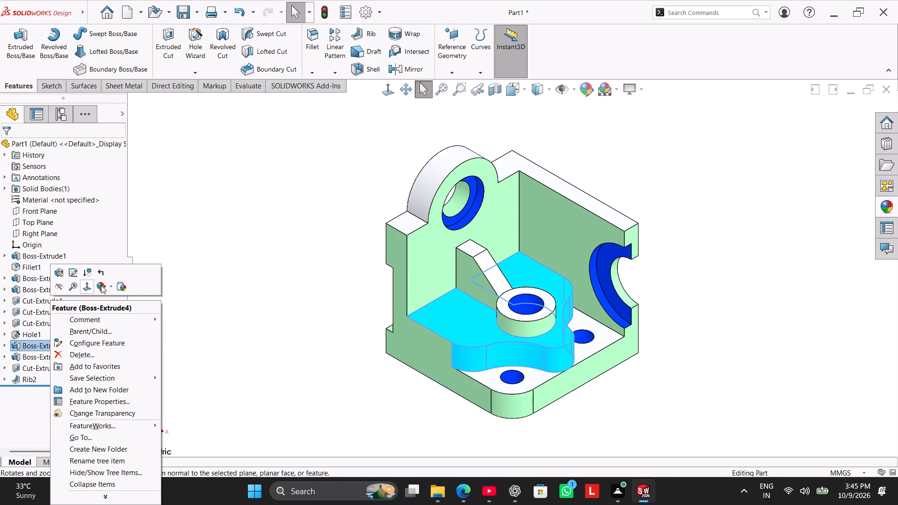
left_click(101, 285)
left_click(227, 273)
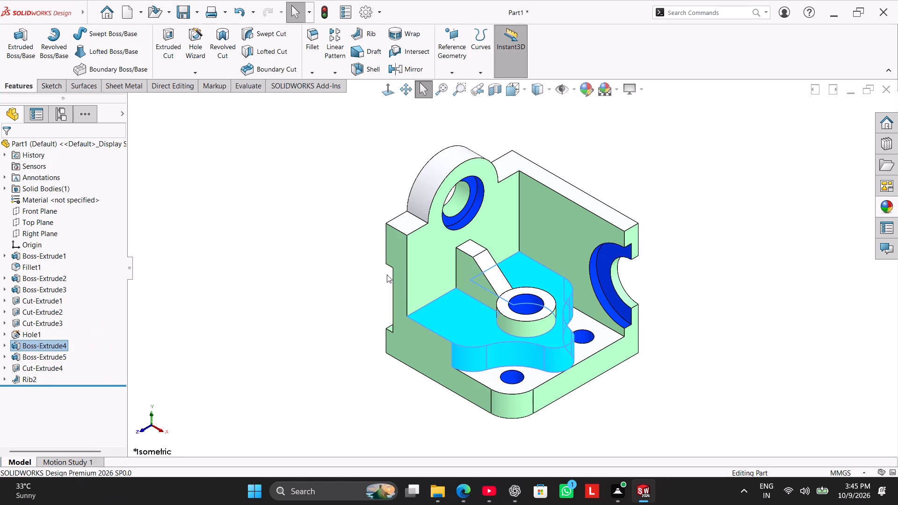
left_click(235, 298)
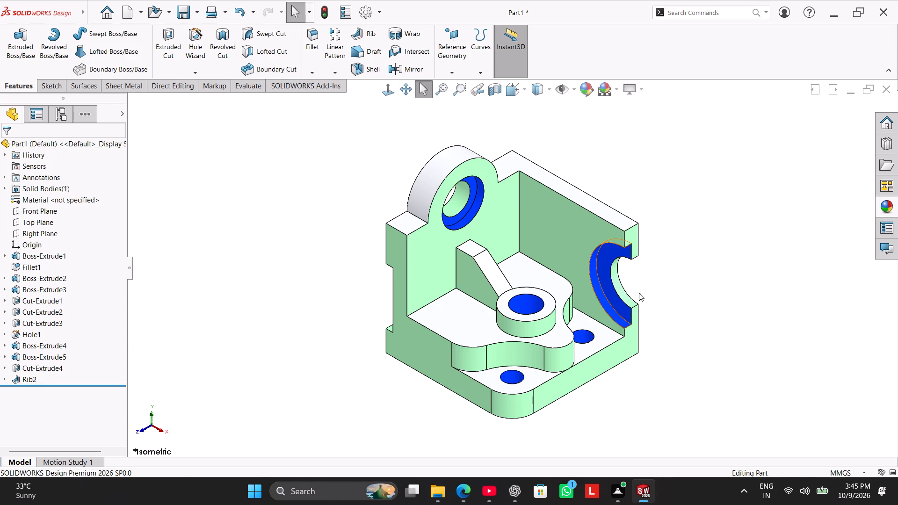
Colour the lug's through-bore and the half-round recess's inner face with the standard palette's blue, RGB 0, 0, 255, and accept the appearance.
left_click(613, 276, "ctrl")
left_click(454, 206, "ctrl")
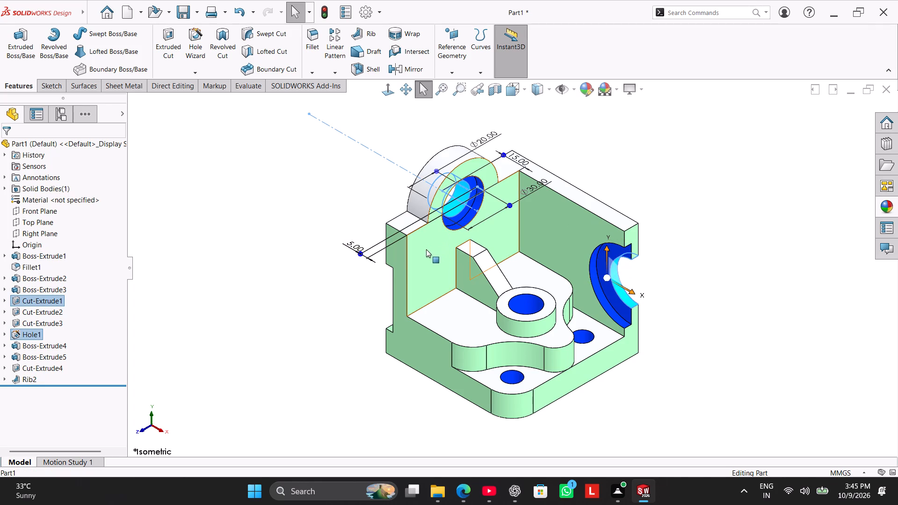
left_click(584, 90)
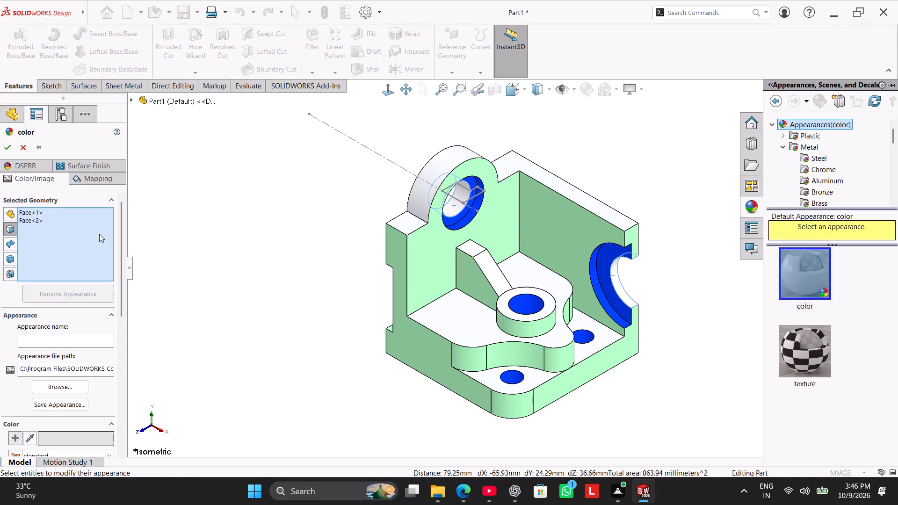
left_click_drag(118, 254, 131, 326)
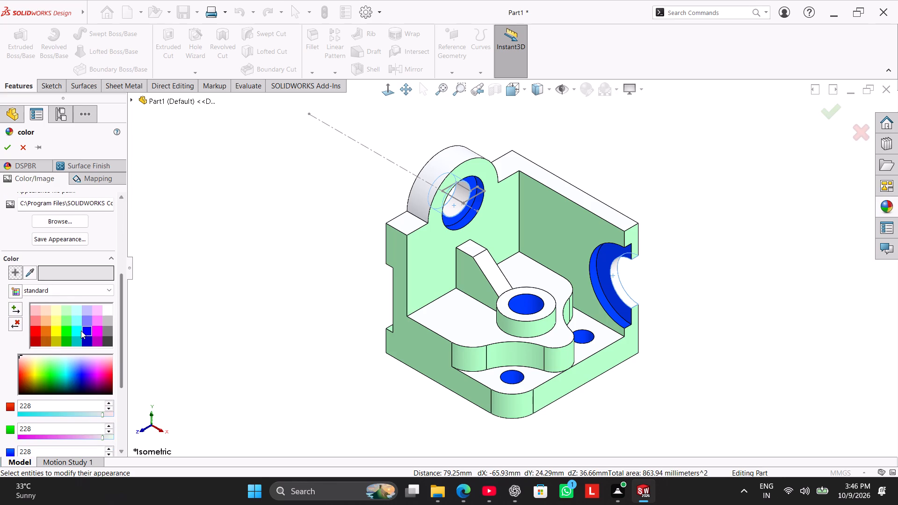
left_click(83, 331)
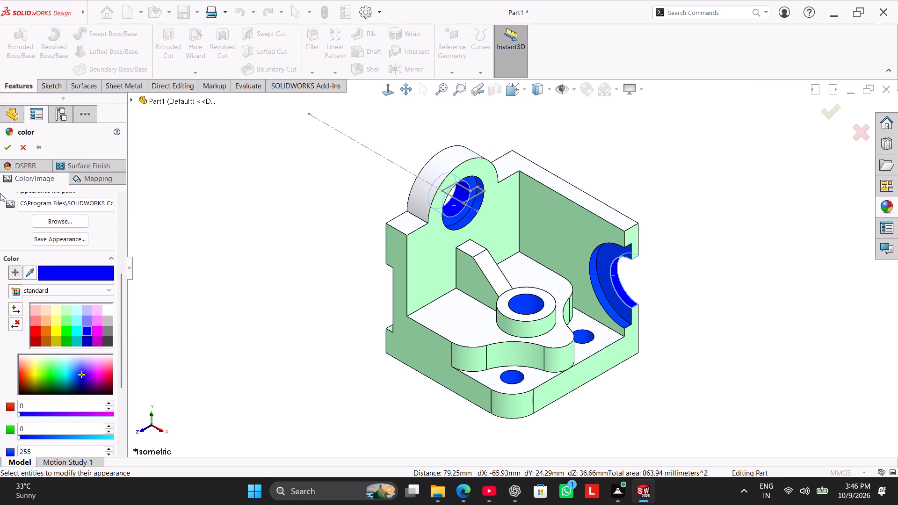
left_click(8, 147)
left_click(229, 247)
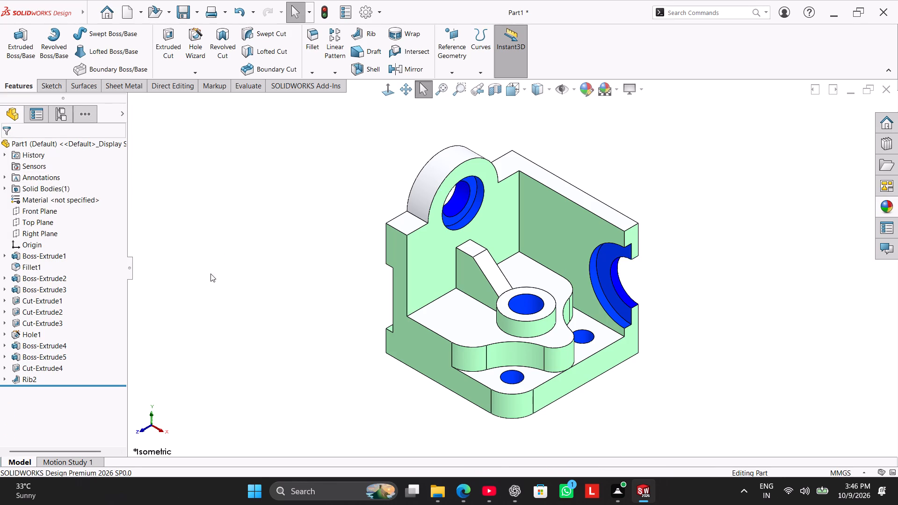
right_click_drag(210, 274, 348, 159)
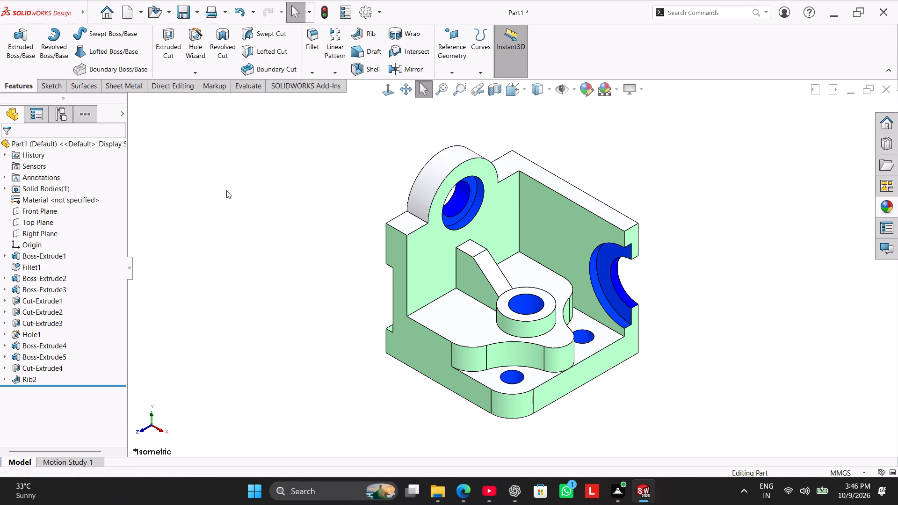
Save the part in the Work folder under the name Circular Base Support Housing.
left_click(182, 5)
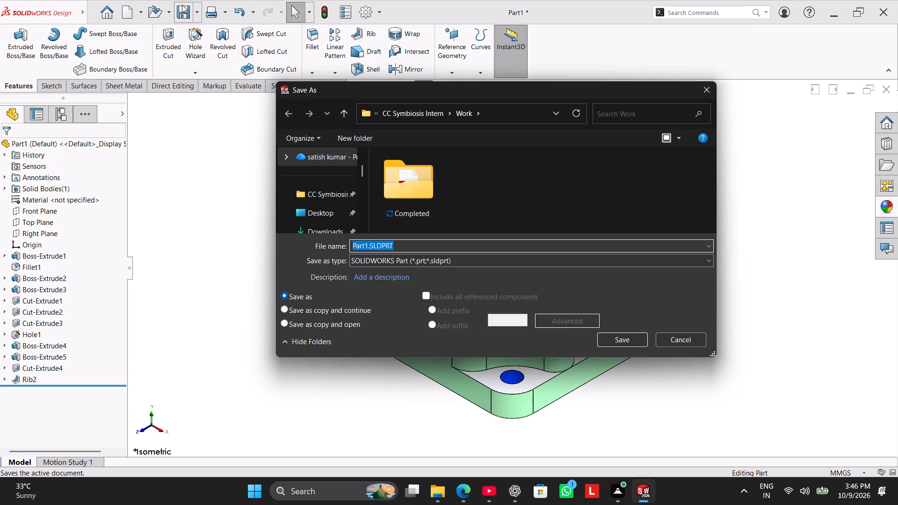
key("ctrl+v")
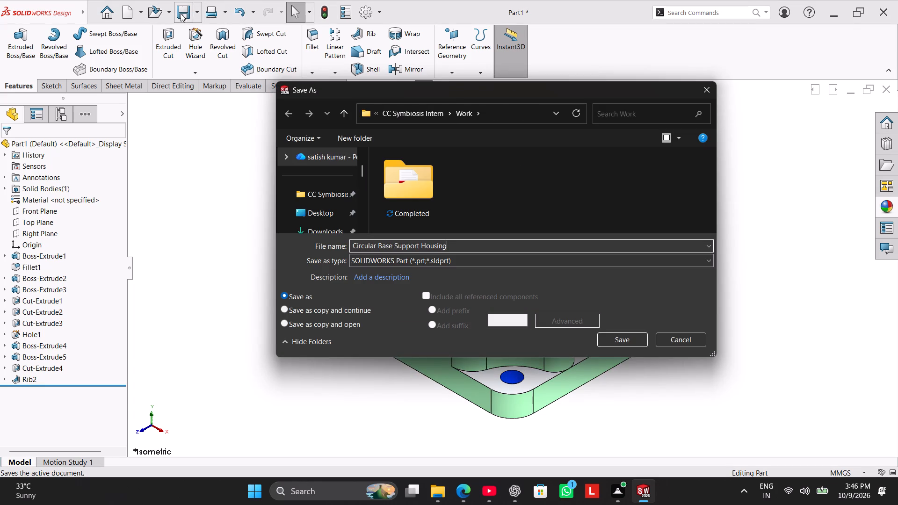
left_click(633, 342)
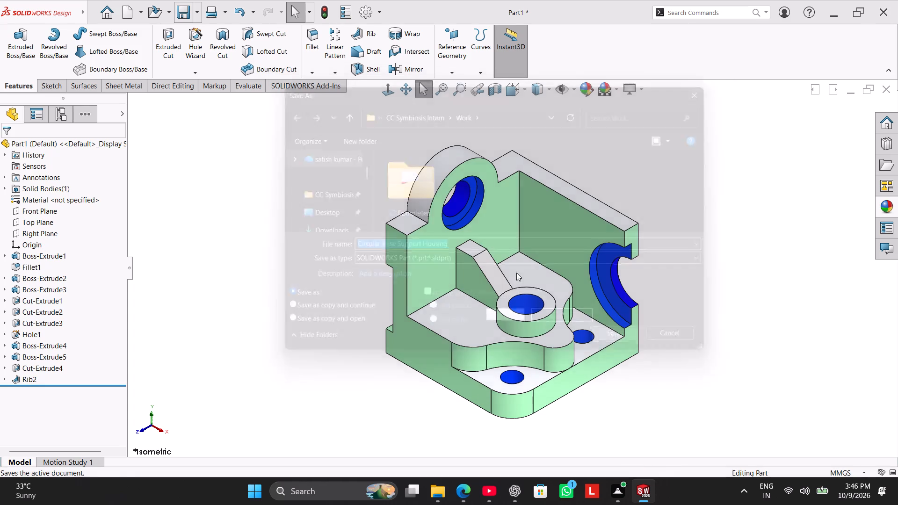
Save a PDF version of the part as Circular Base Support Housing.pdf in the Work folder.
left_click(195, 12)
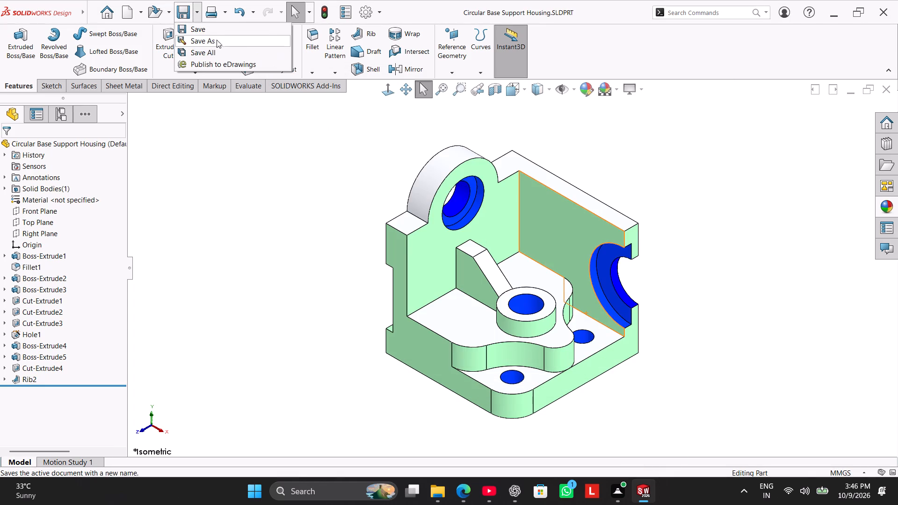
left_click(217, 41)
left_click(464, 260)
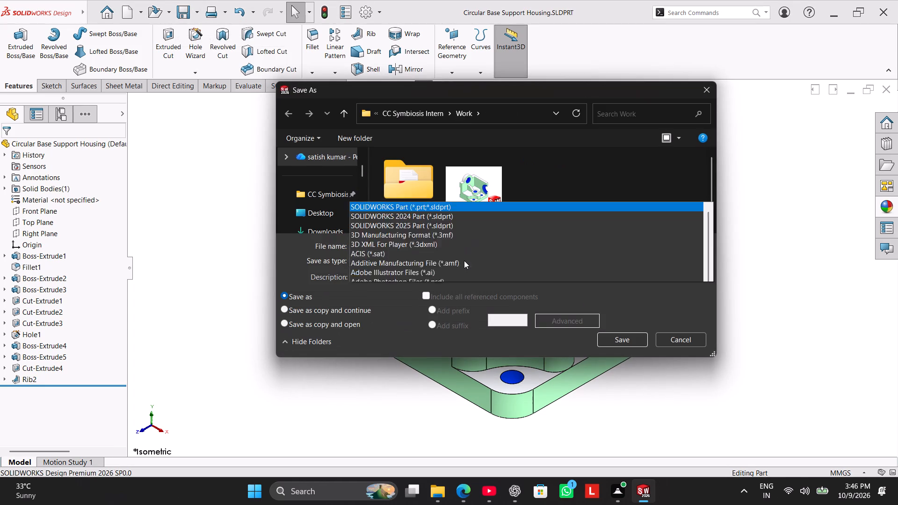
left_click(448, 89)
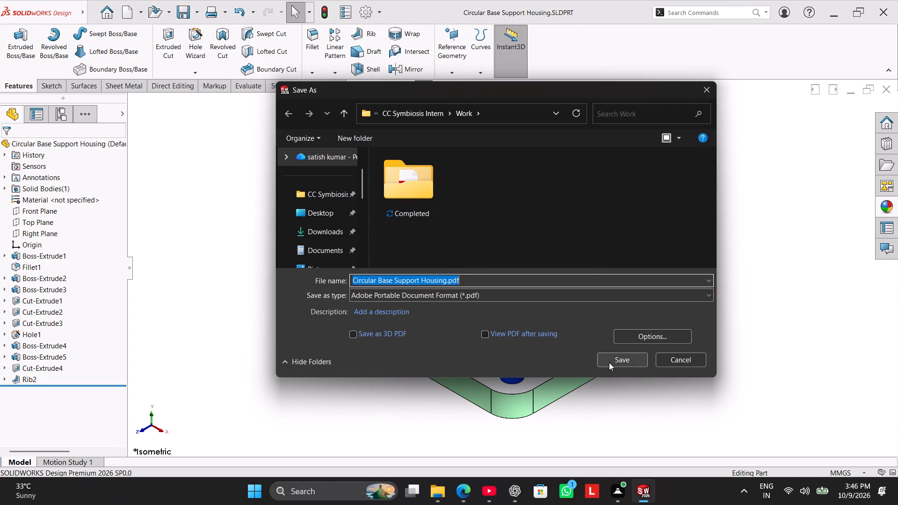
left_click(609, 362)
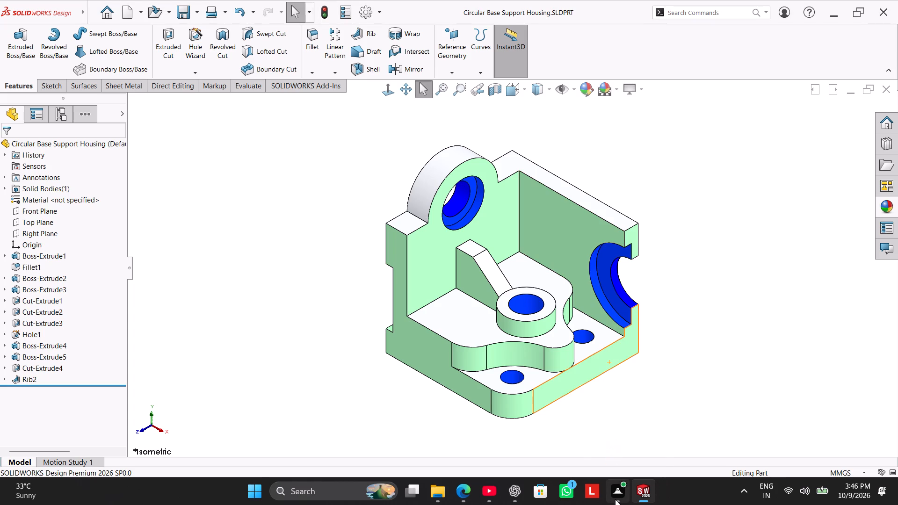